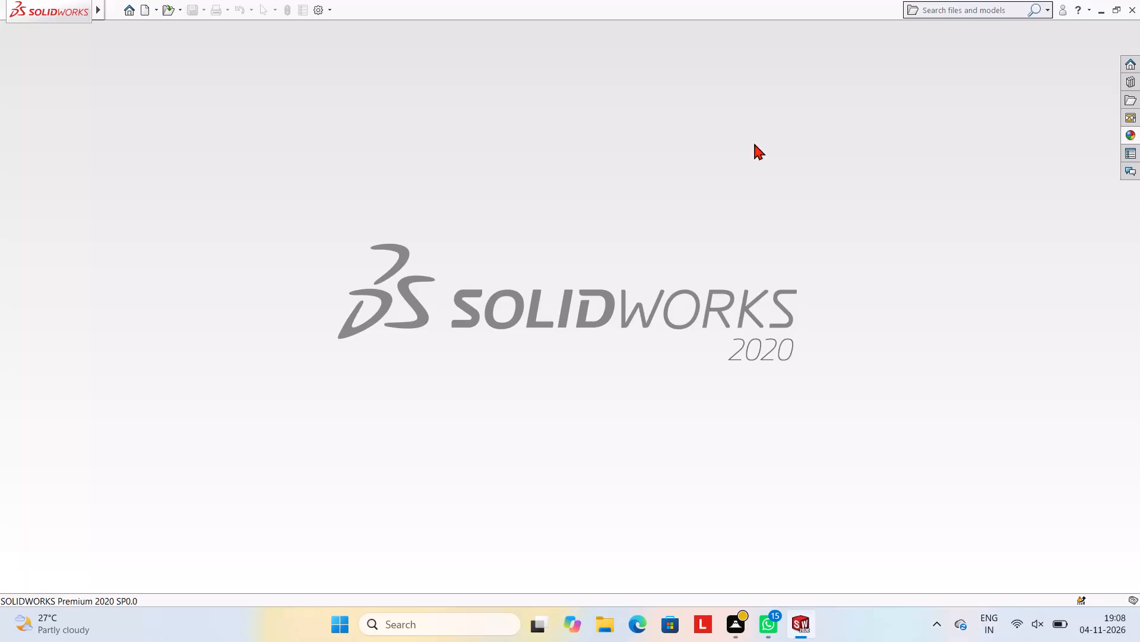
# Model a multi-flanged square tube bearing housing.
# Create a new part document.
pyautogui.click(142, 19)
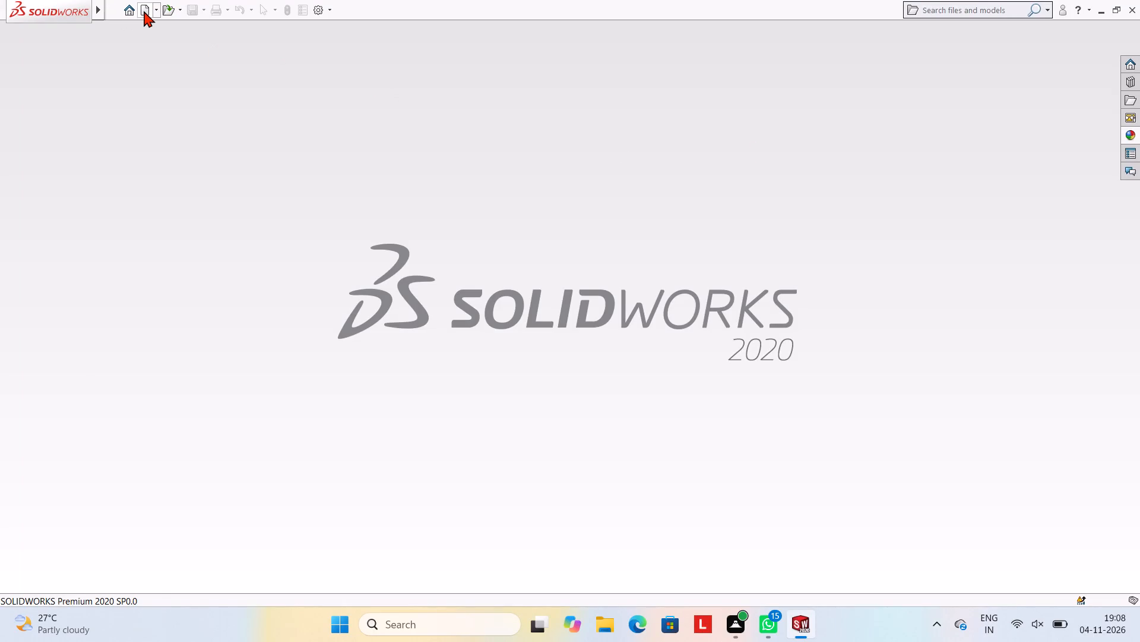
pyautogui.click(144, 11)
pyautogui.click(469, 458)
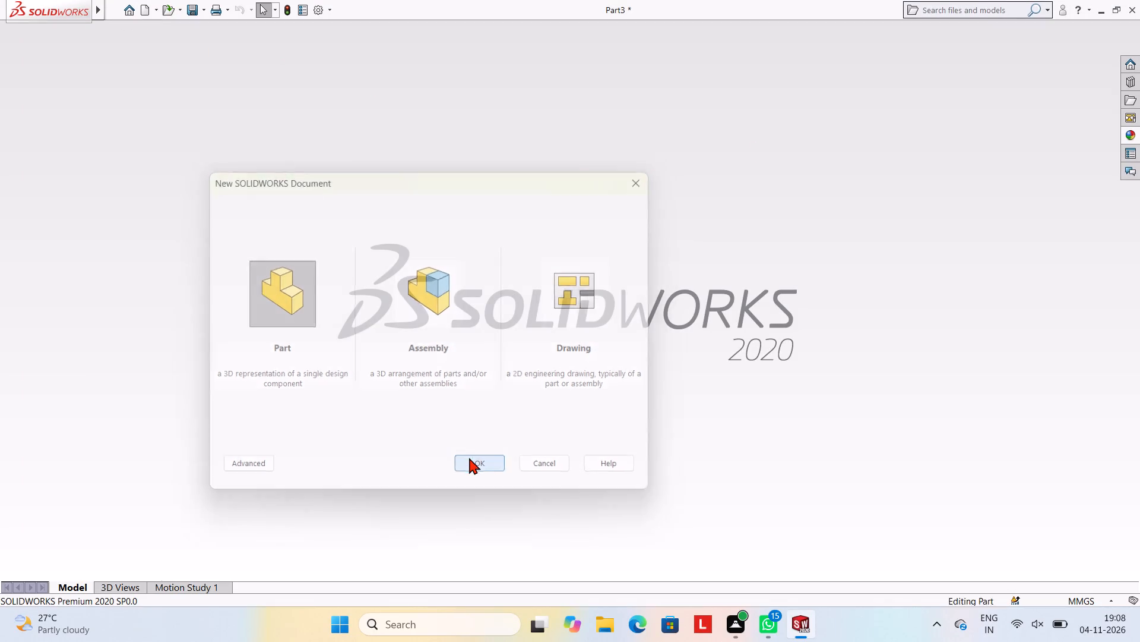
# Start a new sketch on the Front Plane.
pyautogui.click(37, 218)
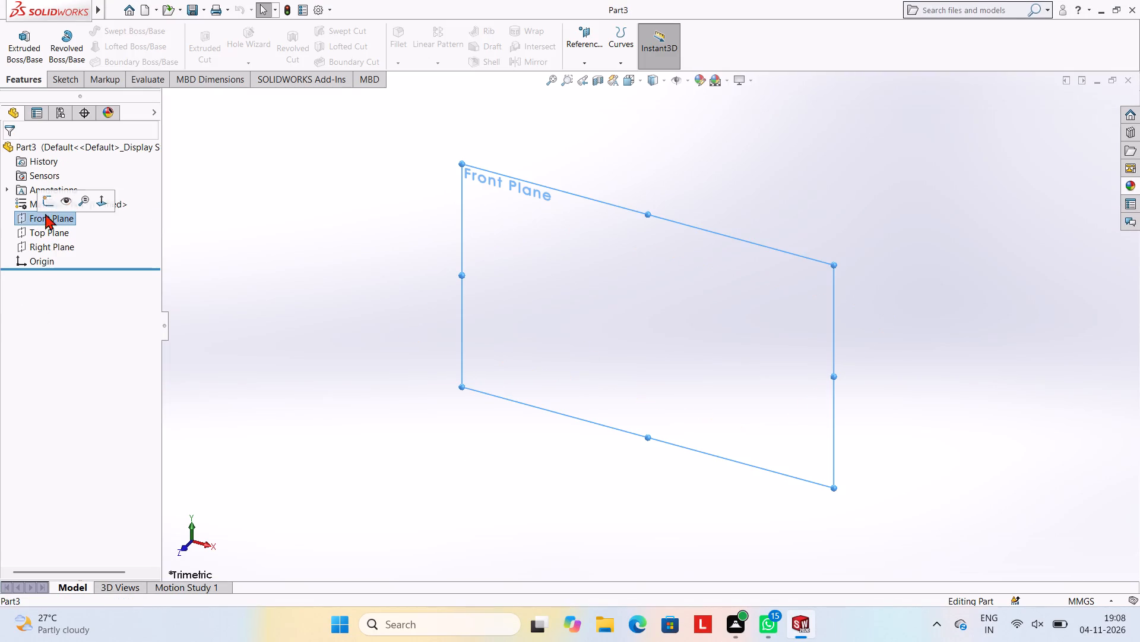
pyautogui.click(50, 197)
pyautogui.click(542, 278)
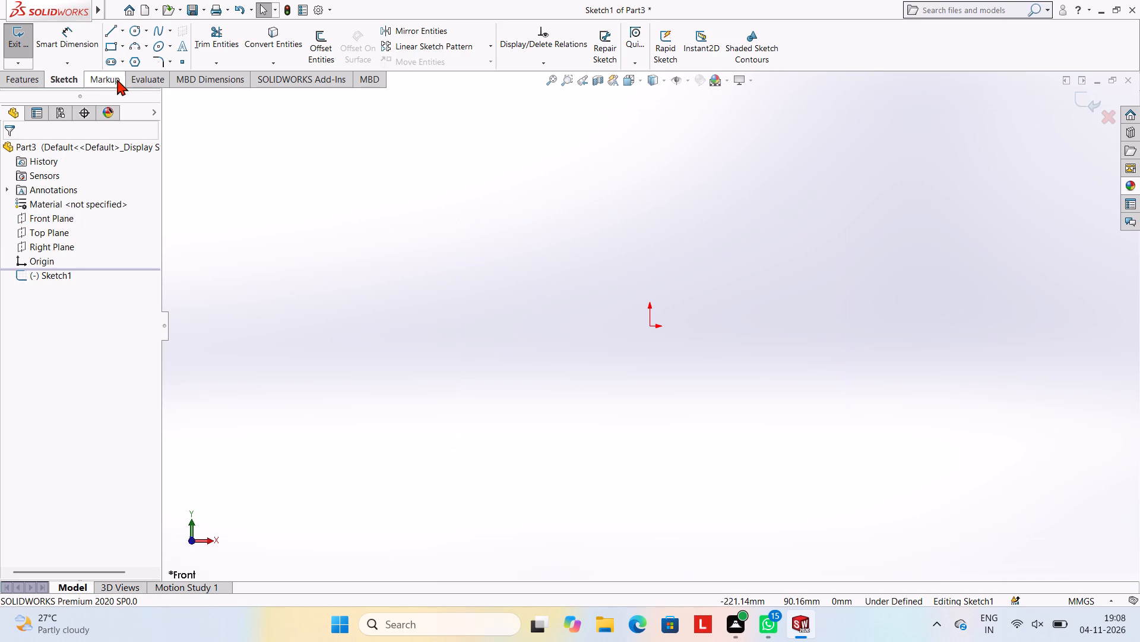
# Sketch a closed 38 mm by 38 mm square from lines, with its upper-left corner at the origin.
pyautogui.click(107, 28)
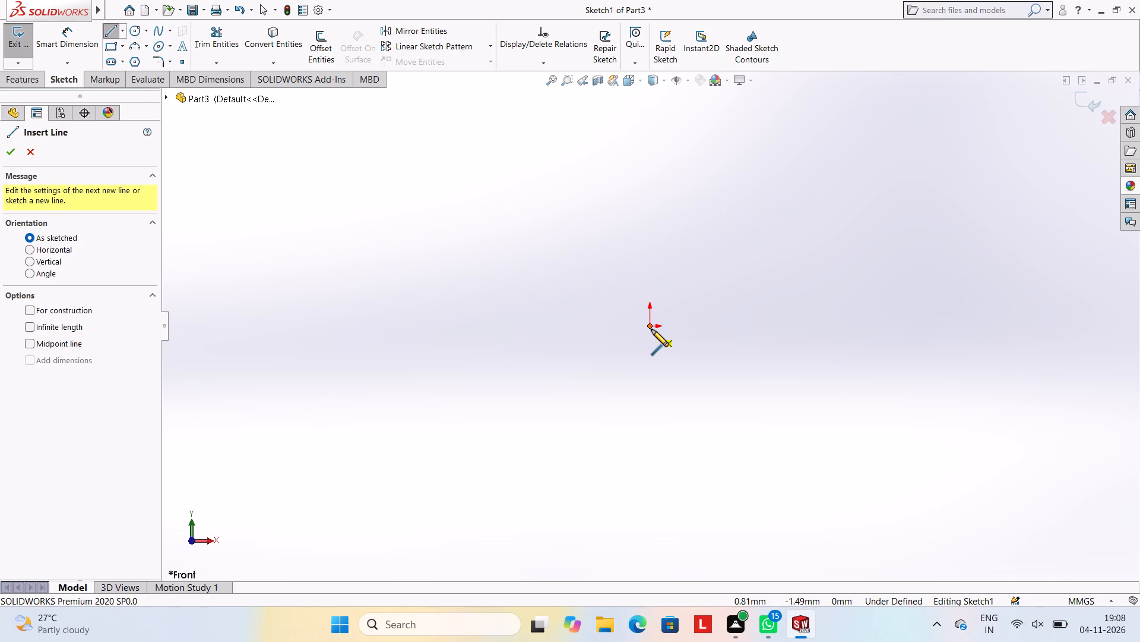
pyautogui.click(650, 326)
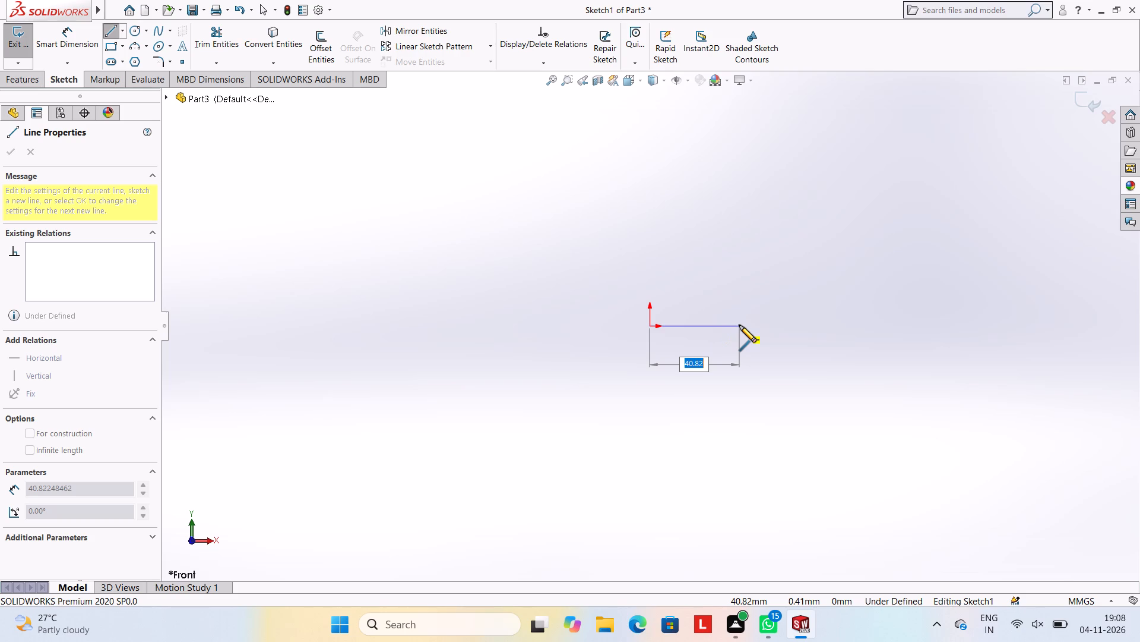
pyautogui.write('38')
pyautogui.press('Return')
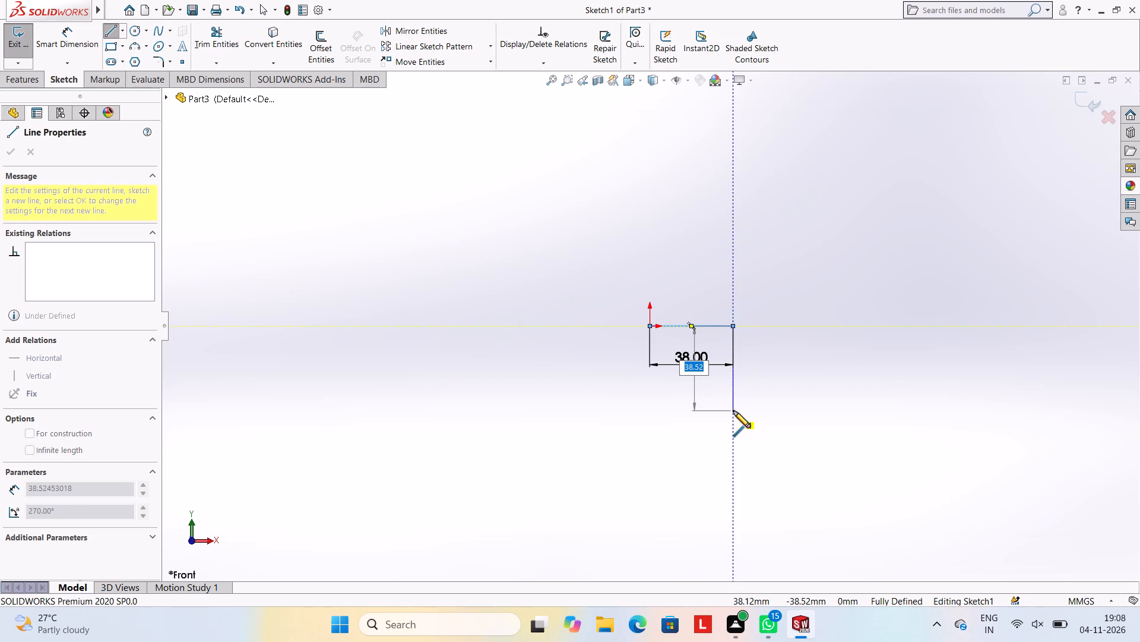
pyautogui.write('38')
pyautogui.press('Return')
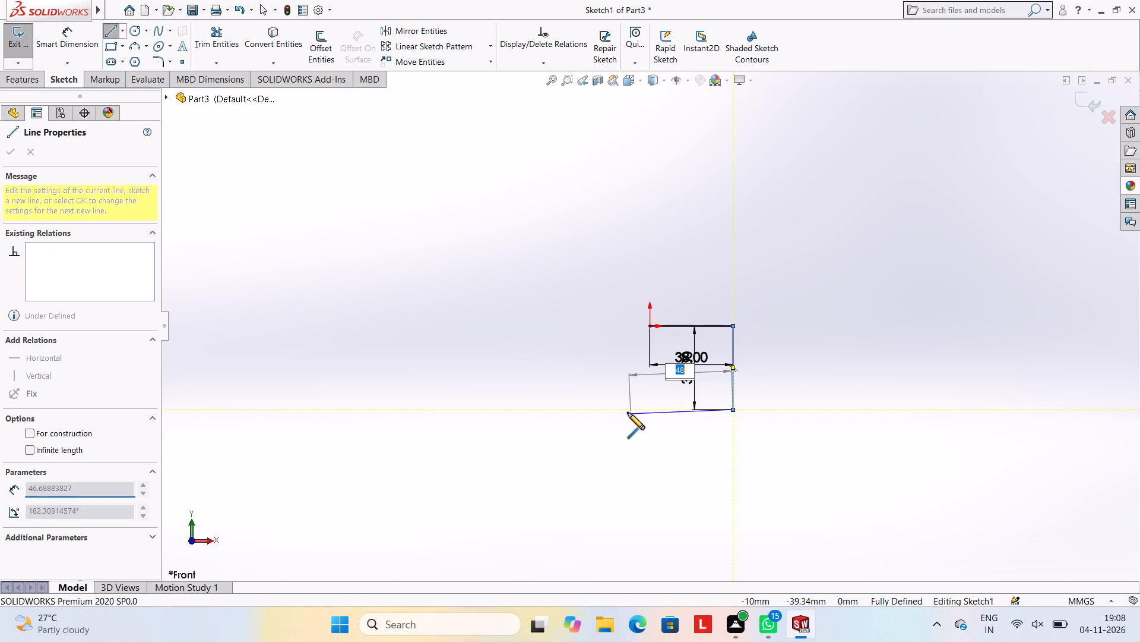
pyautogui.write('38')
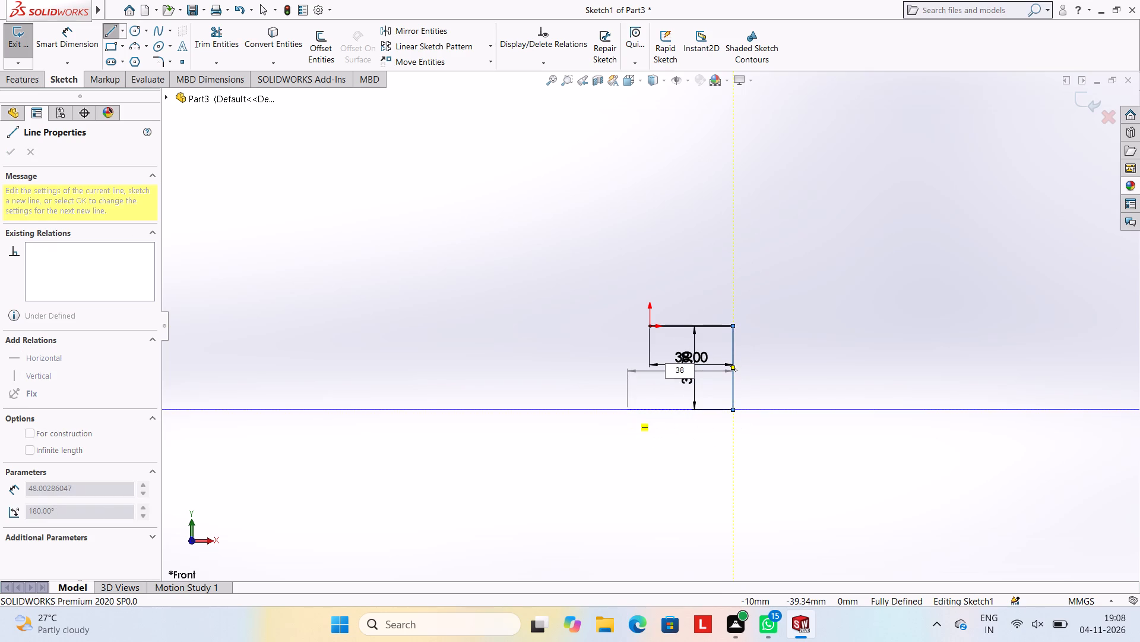
pyautogui.press('Return')
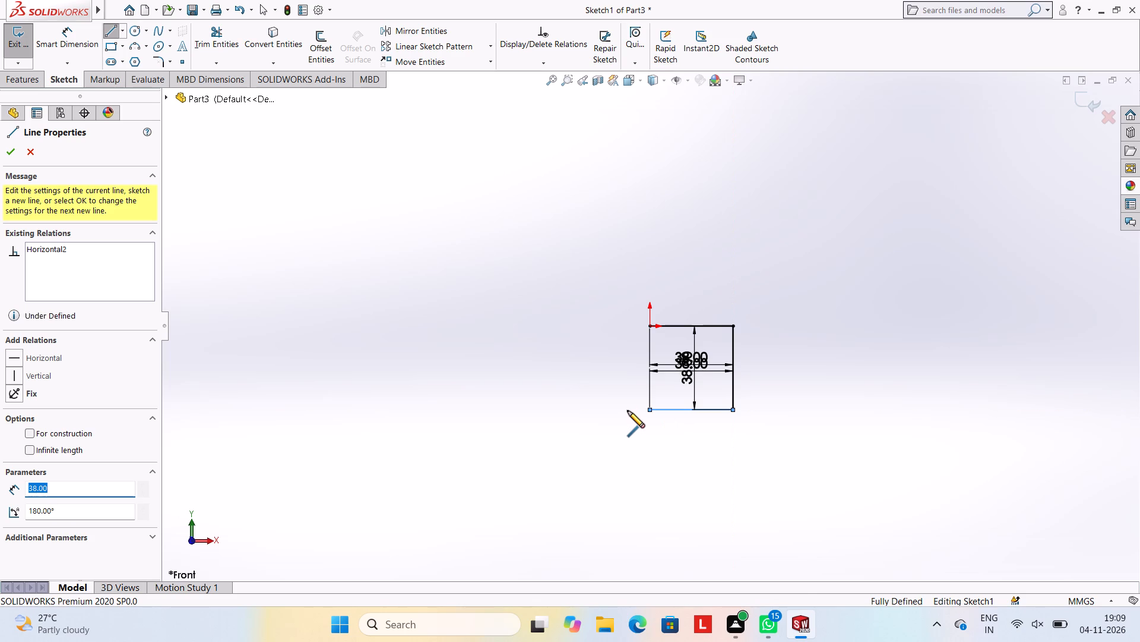
pyautogui.click(648, 326)
pyautogui.press('Escape')
pyautogui.press('Escape')
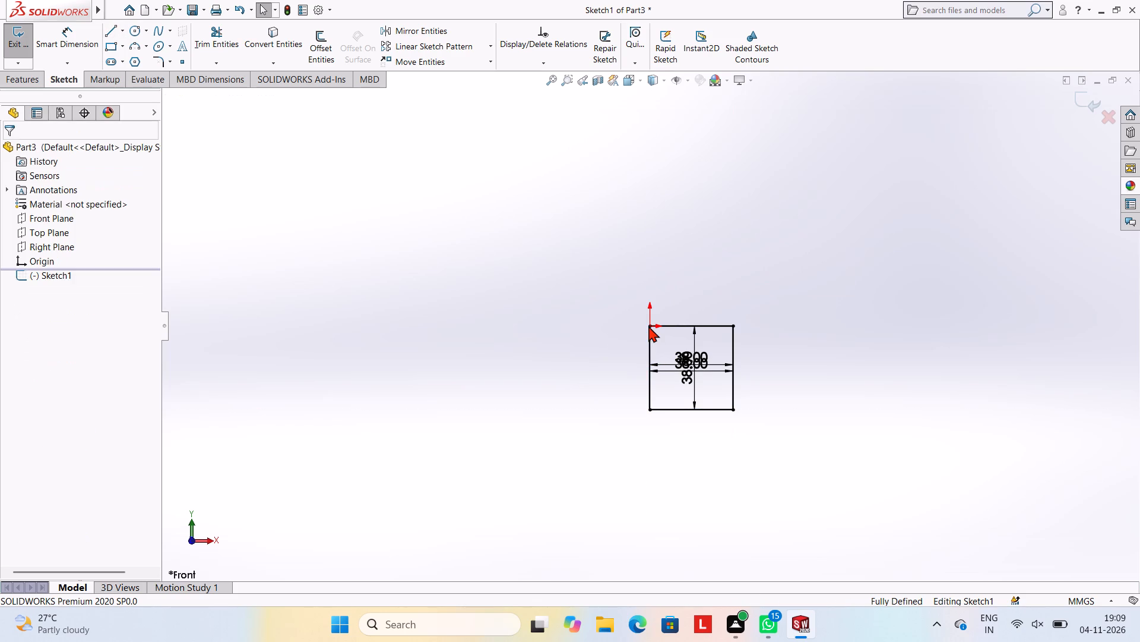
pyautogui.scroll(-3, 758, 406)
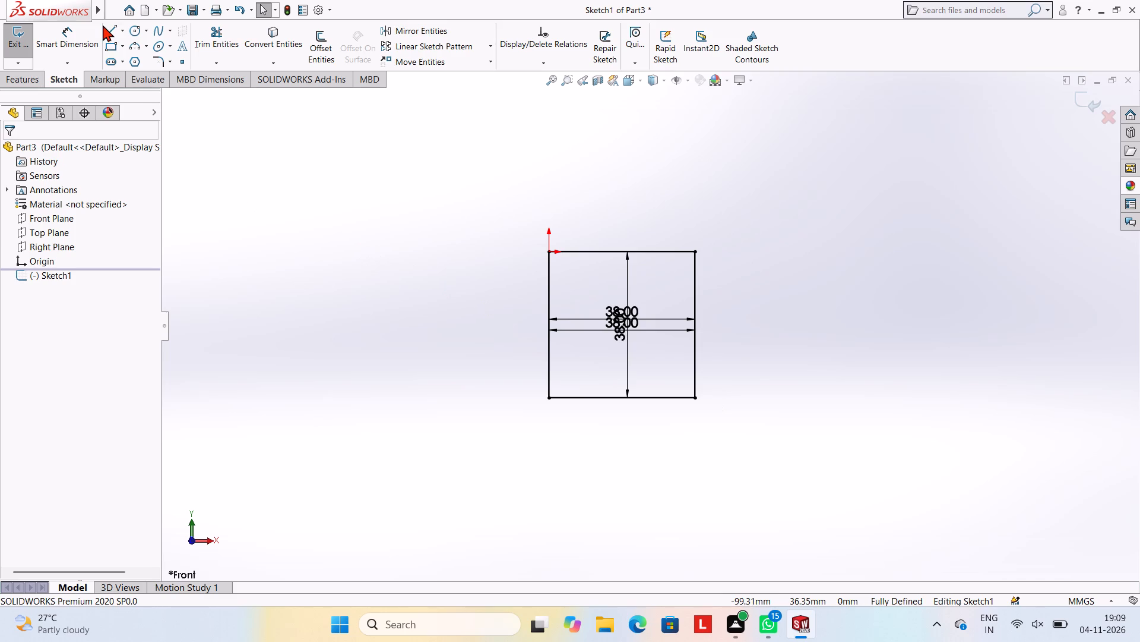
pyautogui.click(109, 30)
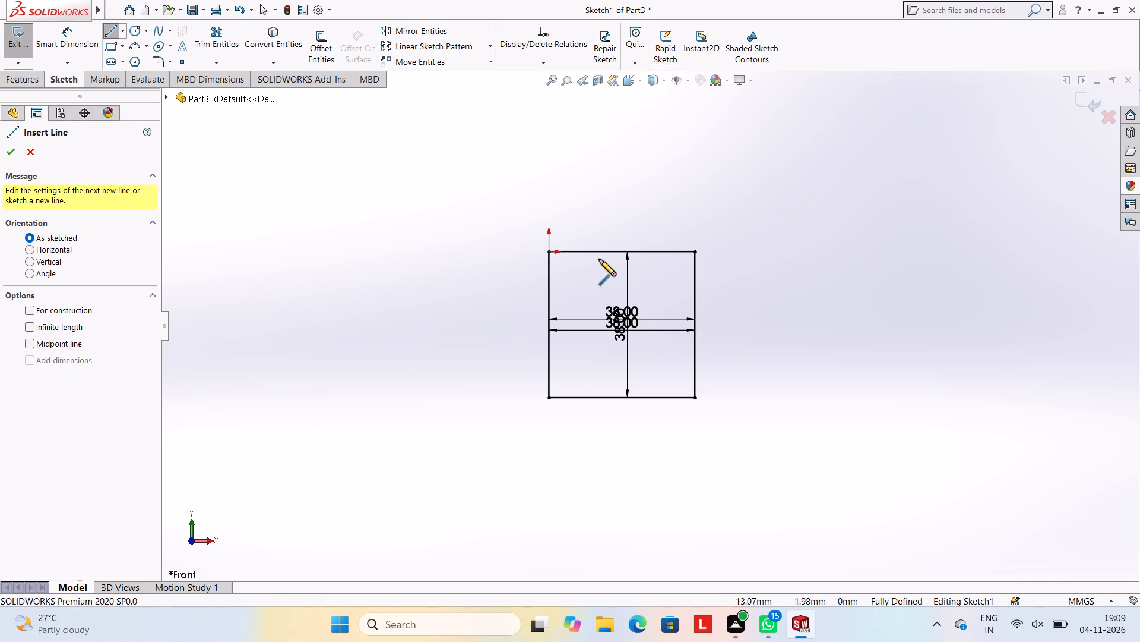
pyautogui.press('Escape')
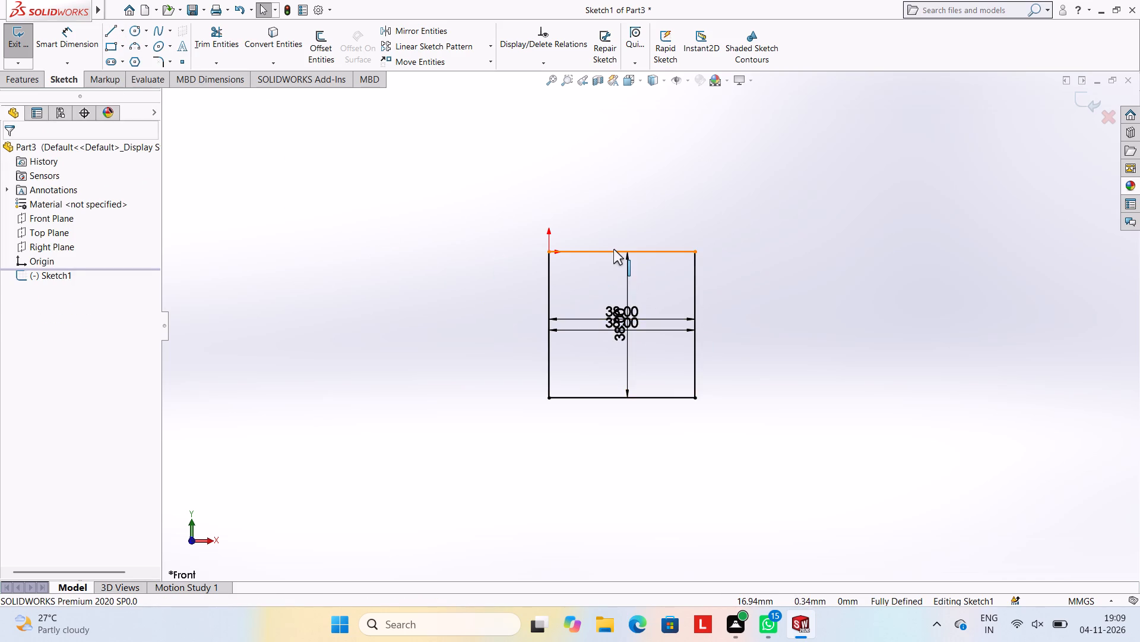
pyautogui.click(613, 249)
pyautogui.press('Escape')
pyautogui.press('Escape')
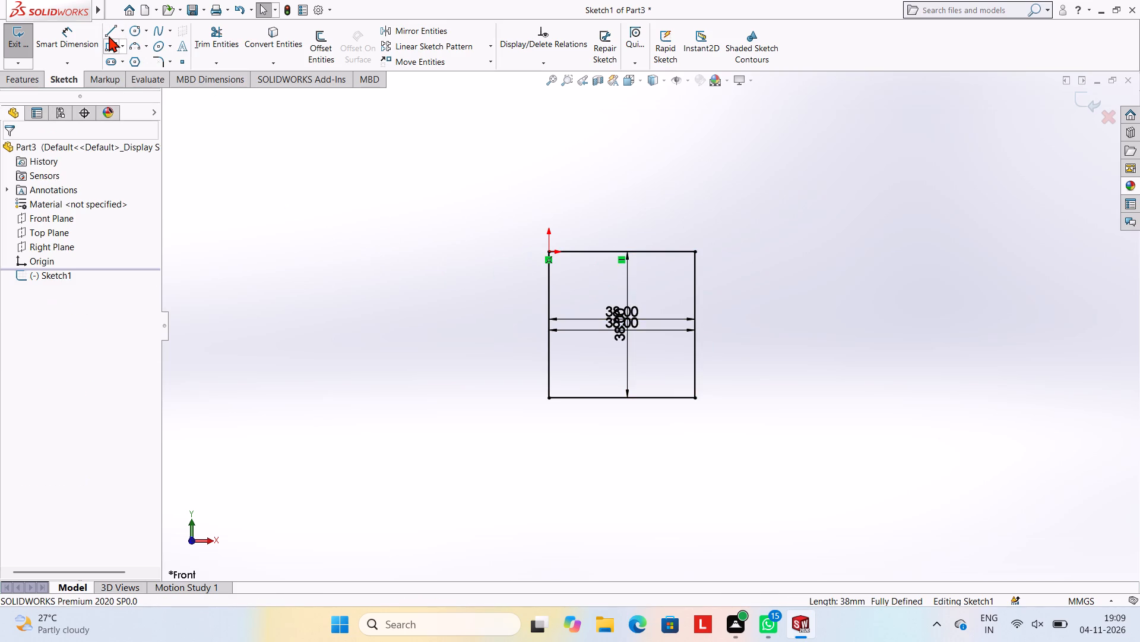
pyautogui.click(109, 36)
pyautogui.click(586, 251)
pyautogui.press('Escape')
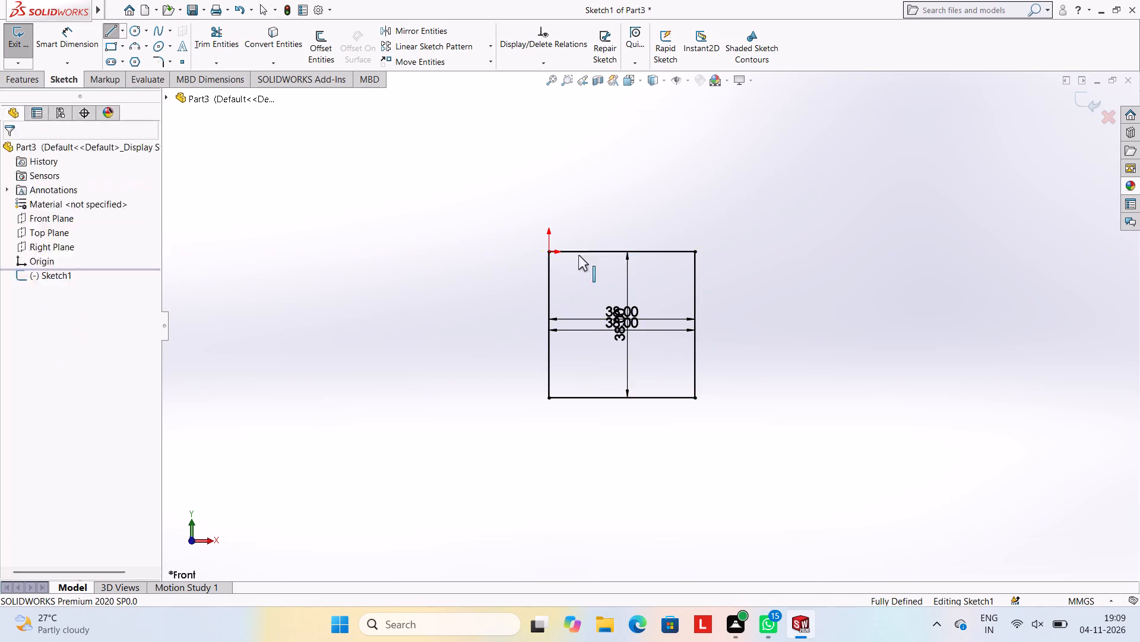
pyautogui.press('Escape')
# Draw a 4 mm vertical line inward from the midpoint of the square's top edge.
pyautogui.click(106, 27)
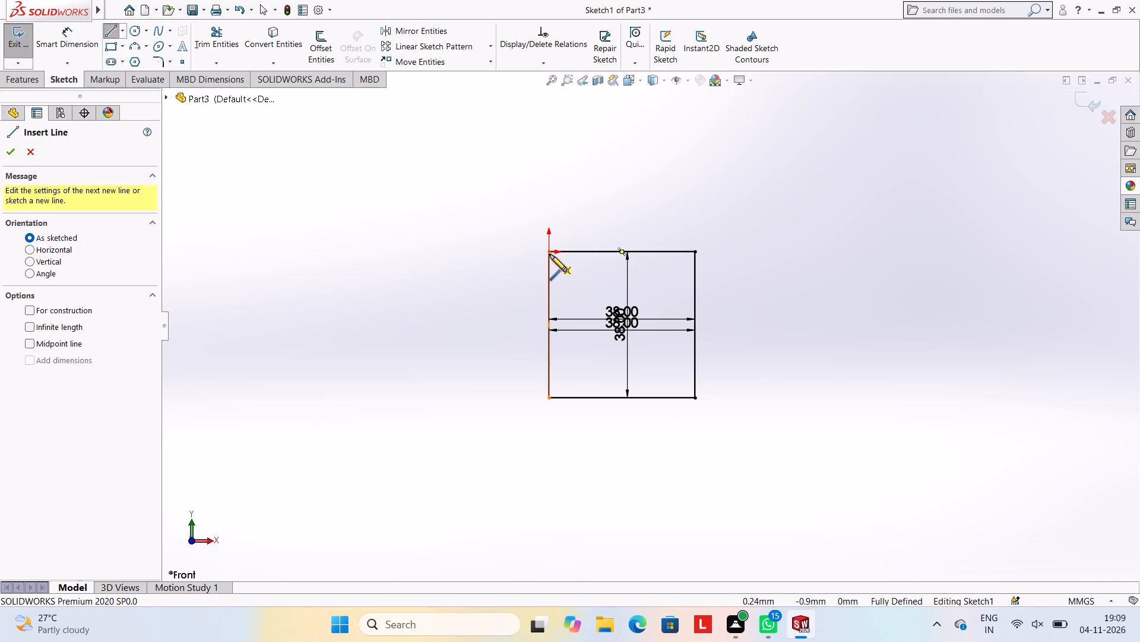
pyautogui.click(622, 251)
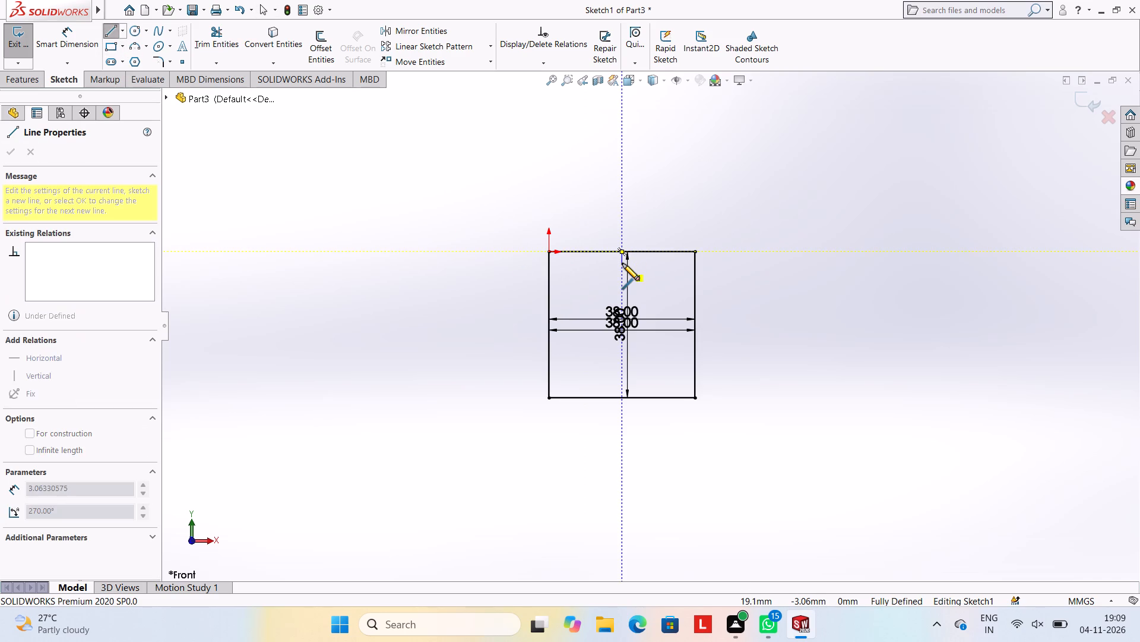
pyautogui.press('4')
pyautogui.press('Return')
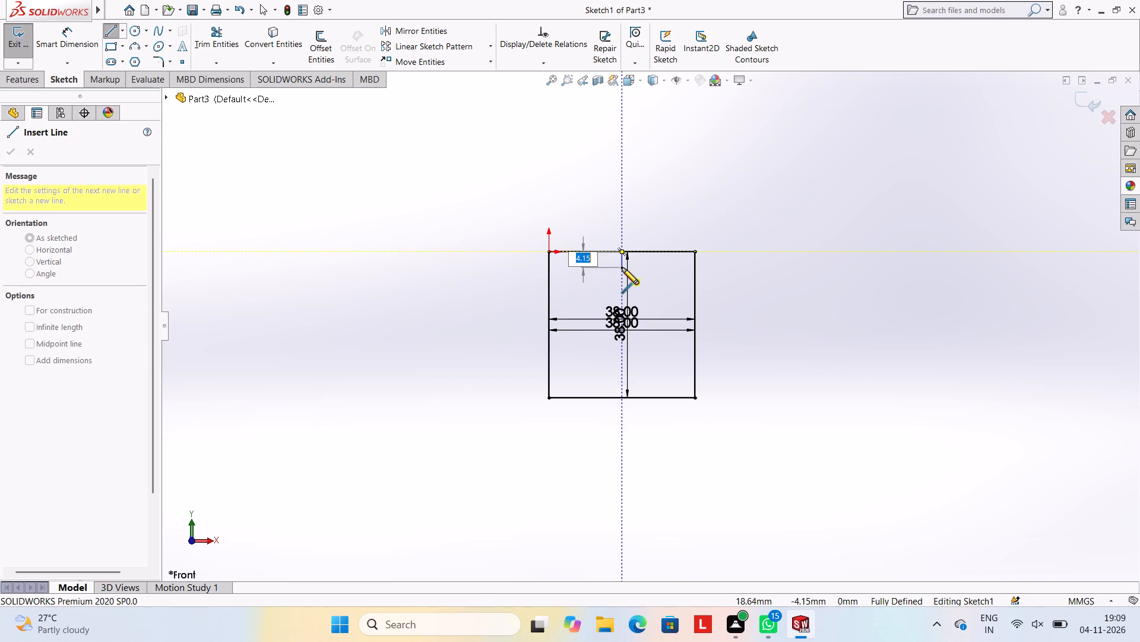
pyautogui.press('4')
pyautogui.press('Return')
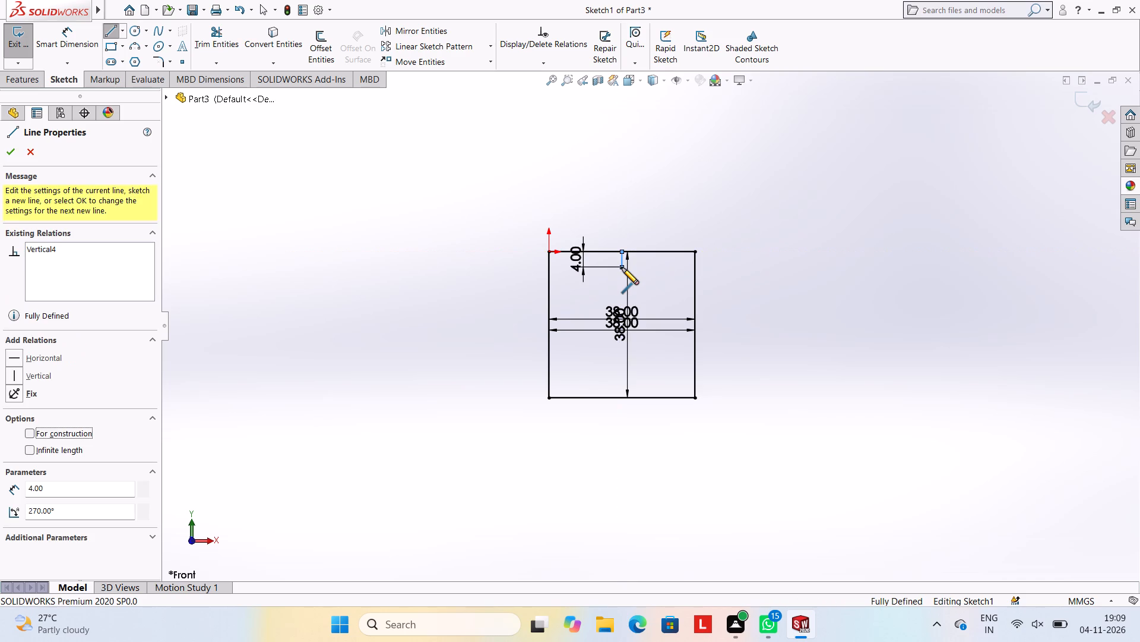
pyautogui.press('Escape')
pyautogui.press('Escape')
pyautogui.press('Escape')
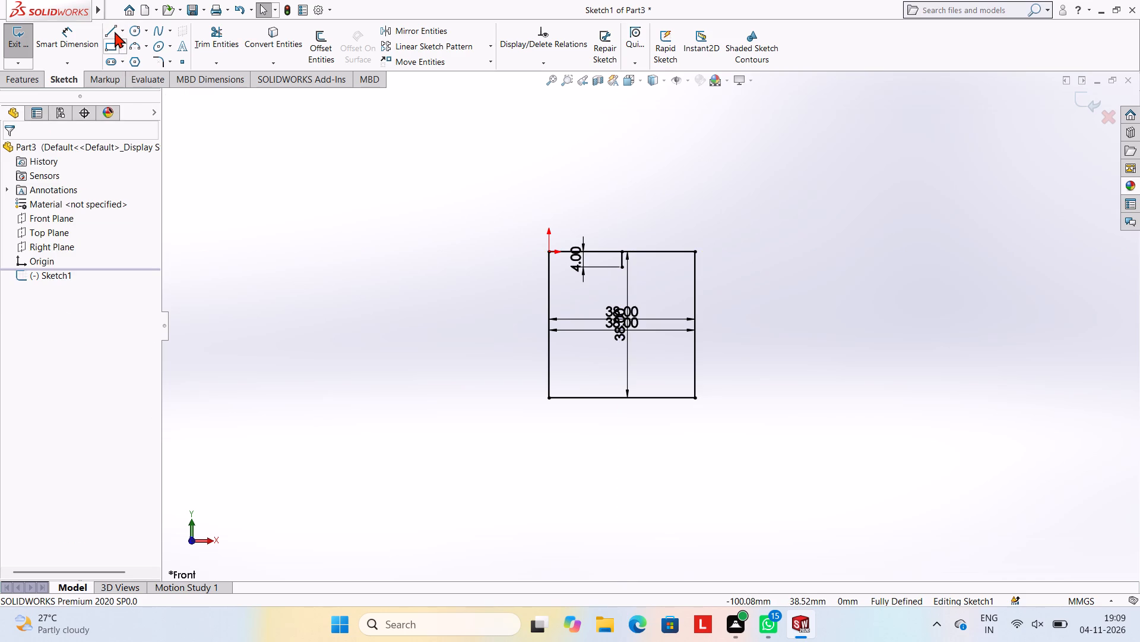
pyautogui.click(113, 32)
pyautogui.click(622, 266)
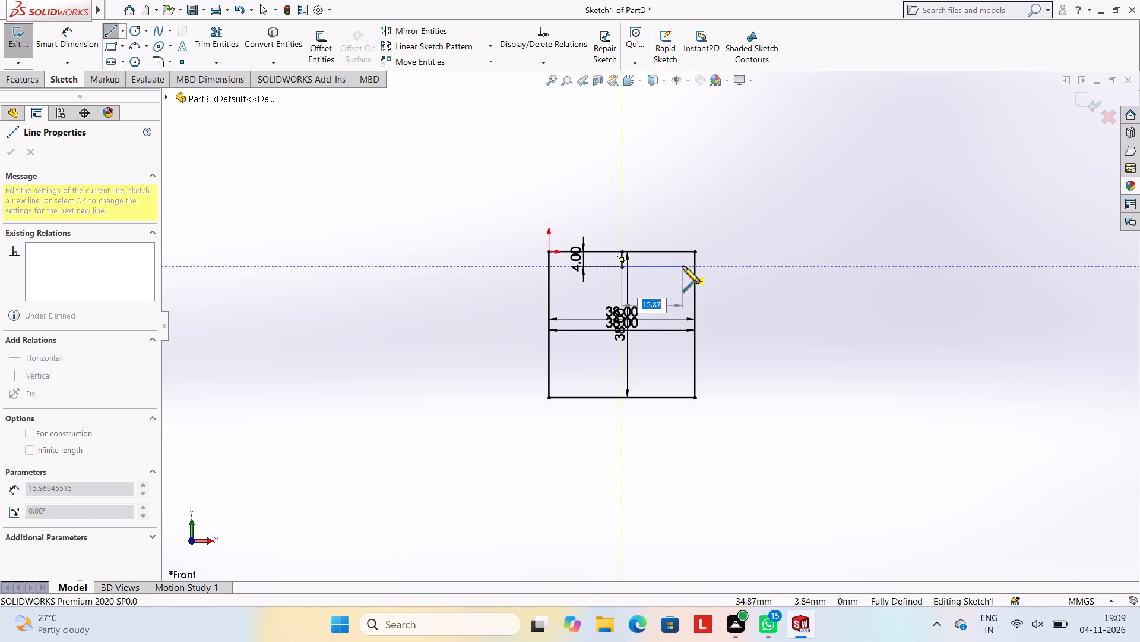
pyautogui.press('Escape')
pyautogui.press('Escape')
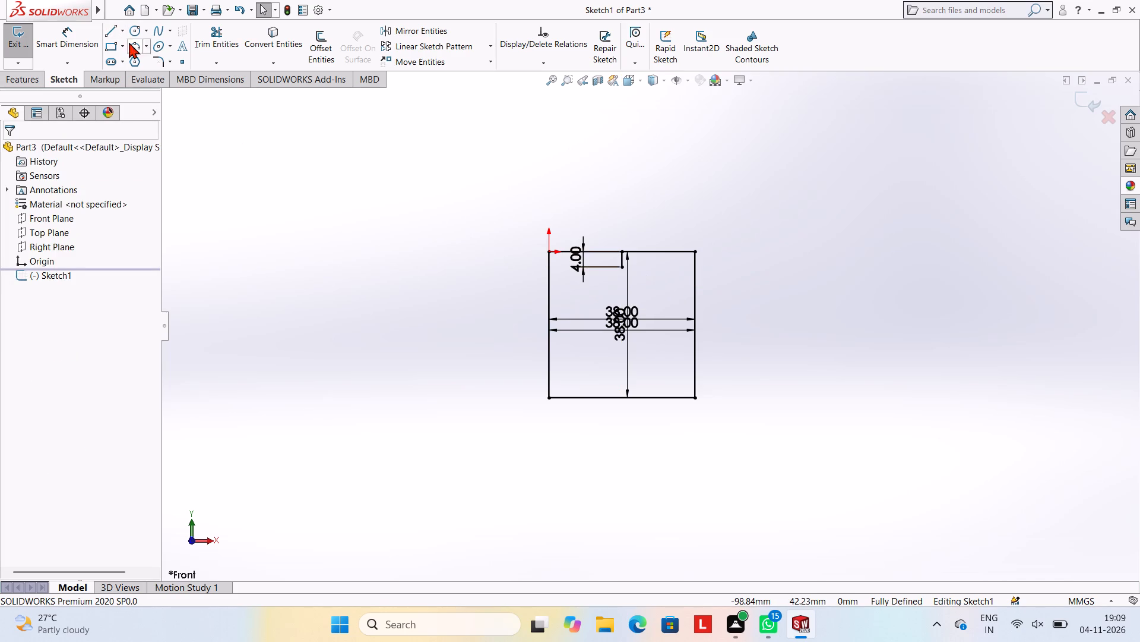
# Draw a 4 mm horizontal line inward from the midpoint of the square's right edge.
pyautogui.click(110, 33)
pyautogui.click(695, 325)
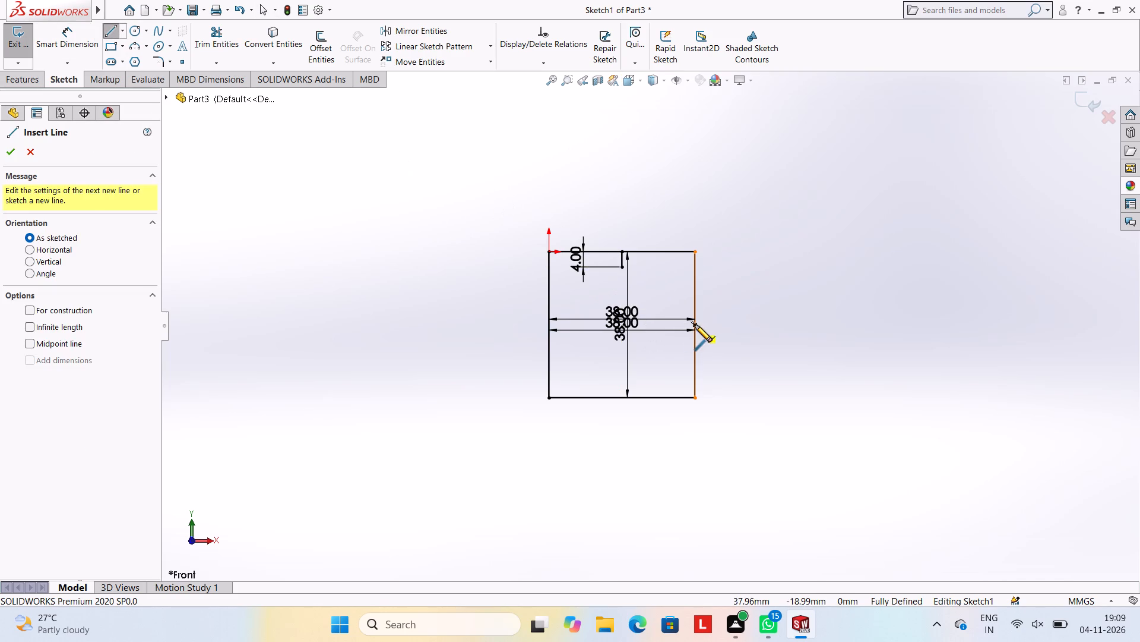
pyautogui.press('4')
pyautogui.press('Return')
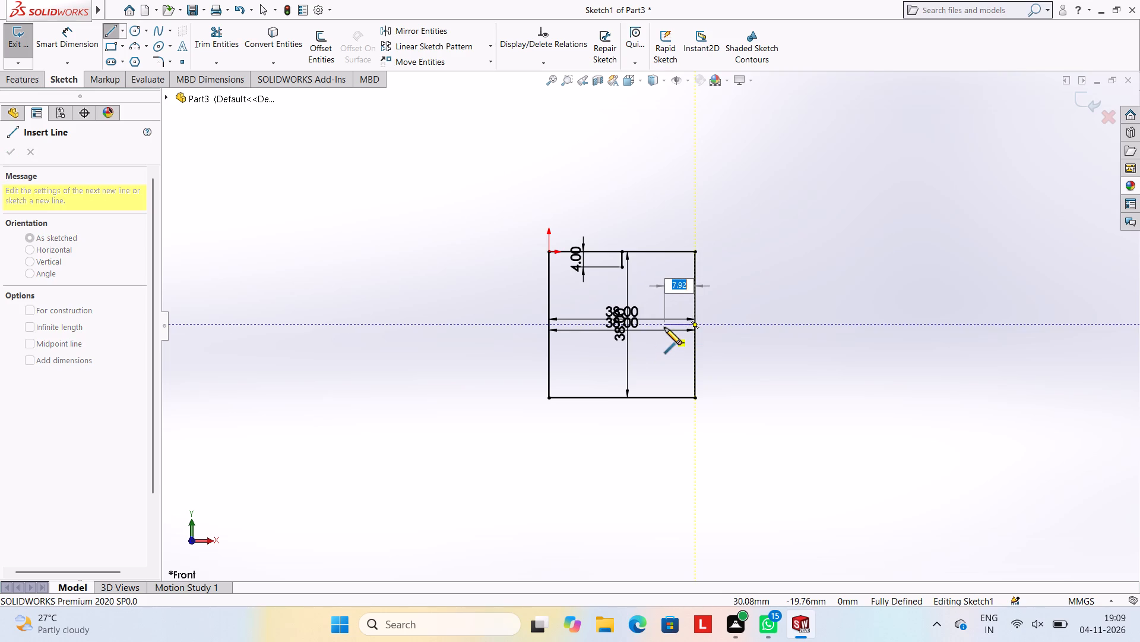
pyautogui.press('4')
pyautogui.press('Return')
pyautogui.press('Escape')
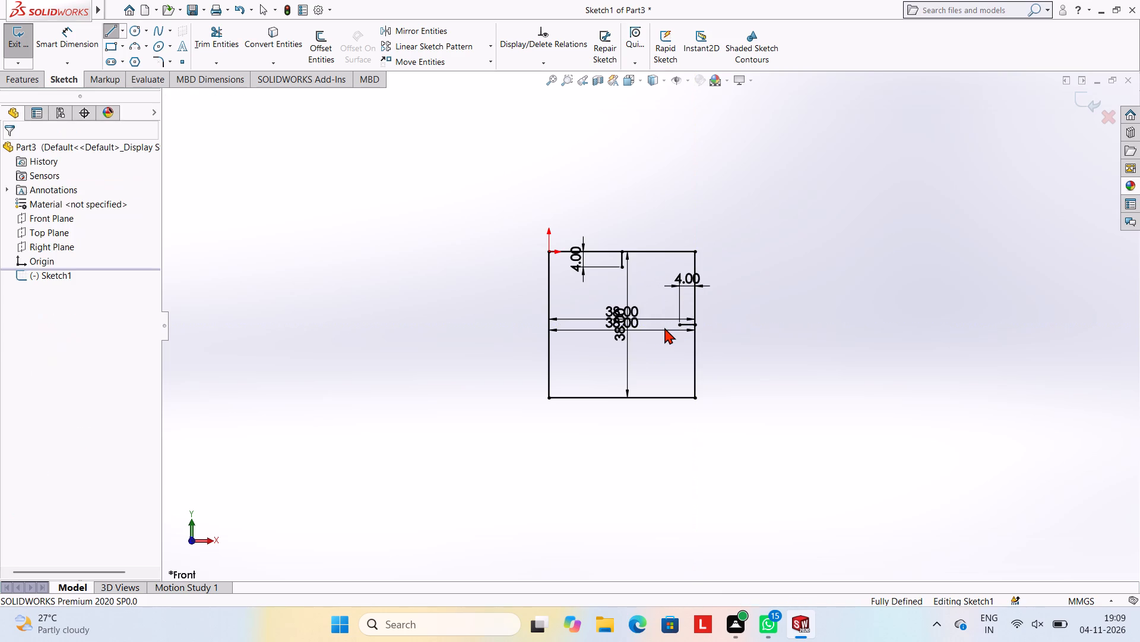
pyautogui.press('Escape')
pyautogui.press('Escape')
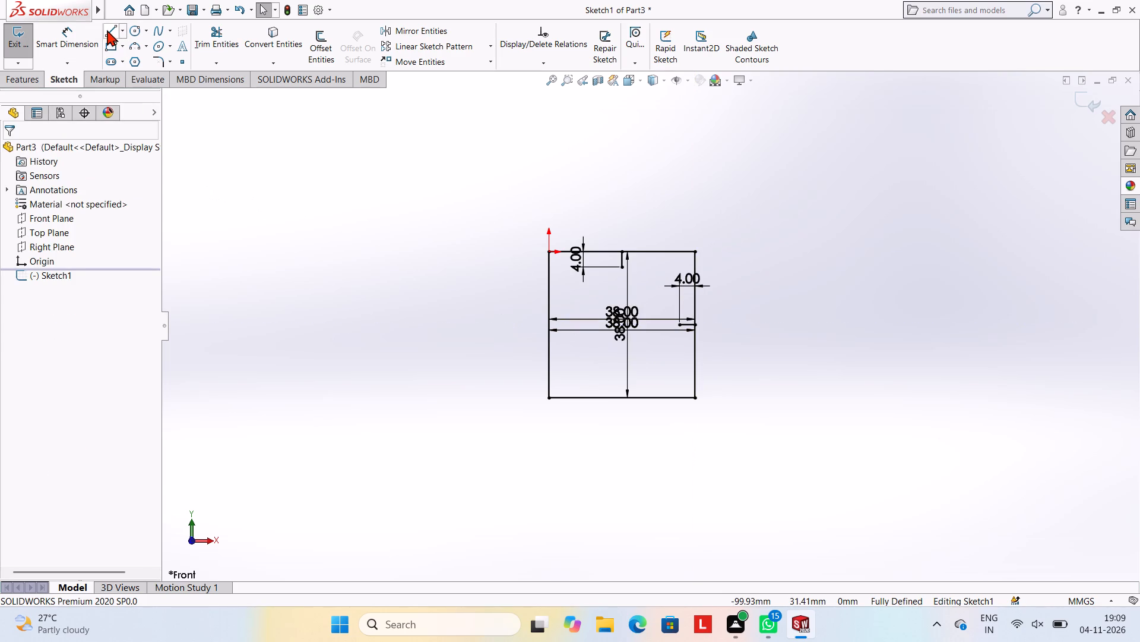
# Draw a 4 mm vertical line inward from the midpoint of the square's bottom edge.
pyautogui.click(107, 30)
pyautogui.click(621, 396)
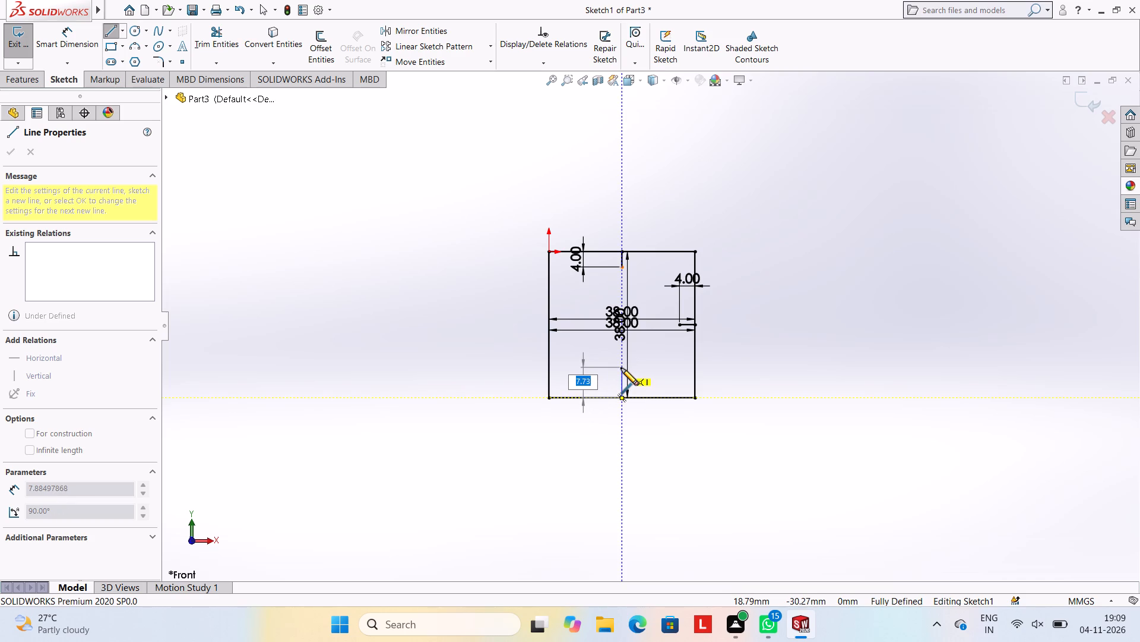
pyautogui.press('4')
pyautogui.press('Return')
pyautogui.press('Escape')
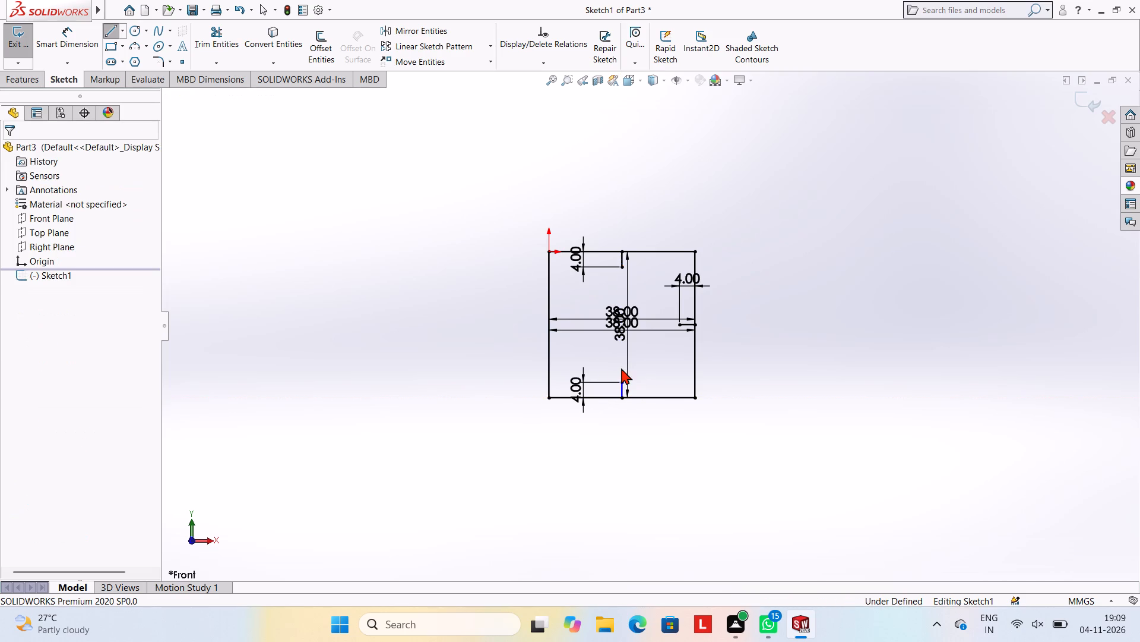
pyautogui.press('Escape')
# Draw a 4 mm horizontal line inward from the midpoint of the square's left edge.
pyautogui.click(112, 25)
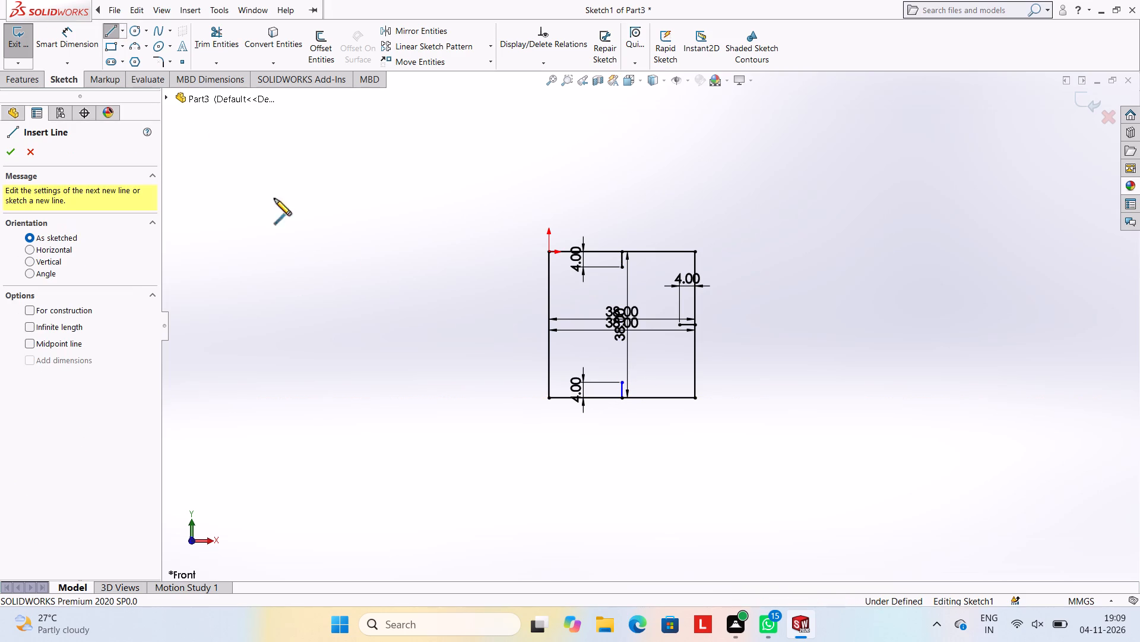
pyautogui.click(547, 325)
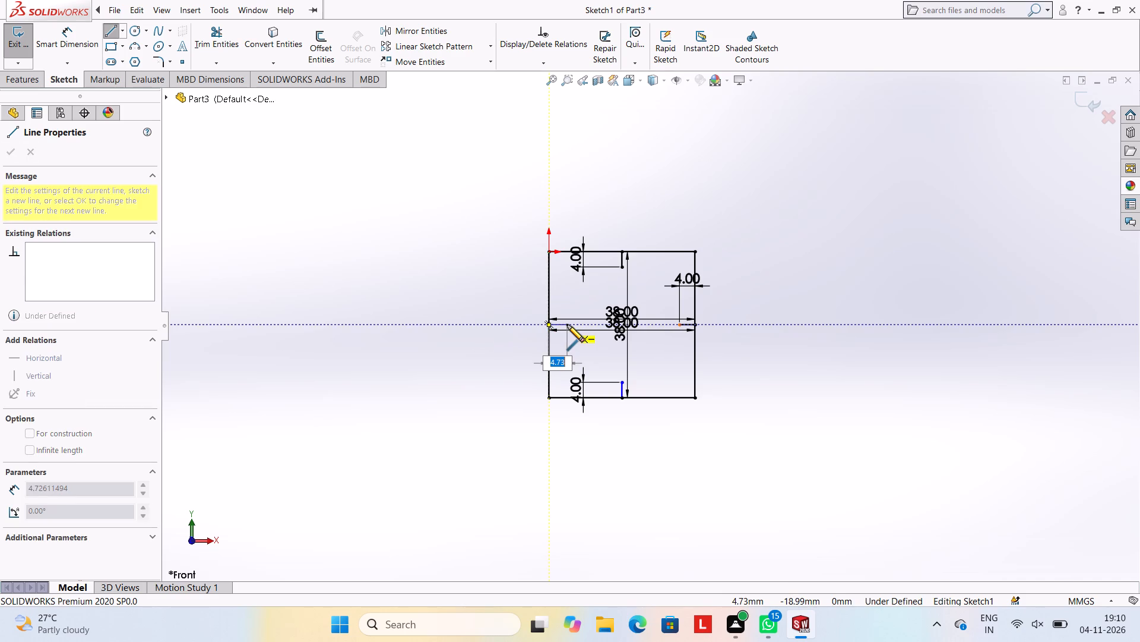
pyautogui.press('4')
pyautogui.press('Return')
pyautogui.press('Escape')
pyautogui.press('Escape')
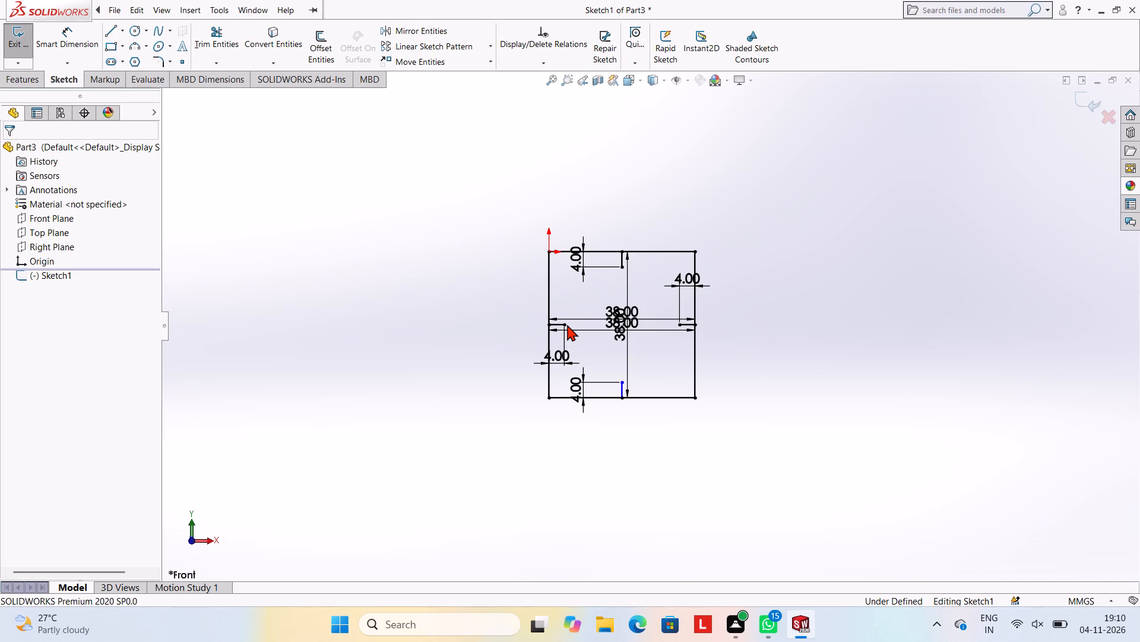
pyautogui.press('Escape')
pyautogui.press('Escape')
pyautogui.press('Escape')
pyautogui.press('Escape')
pyautogui.press('Escape')
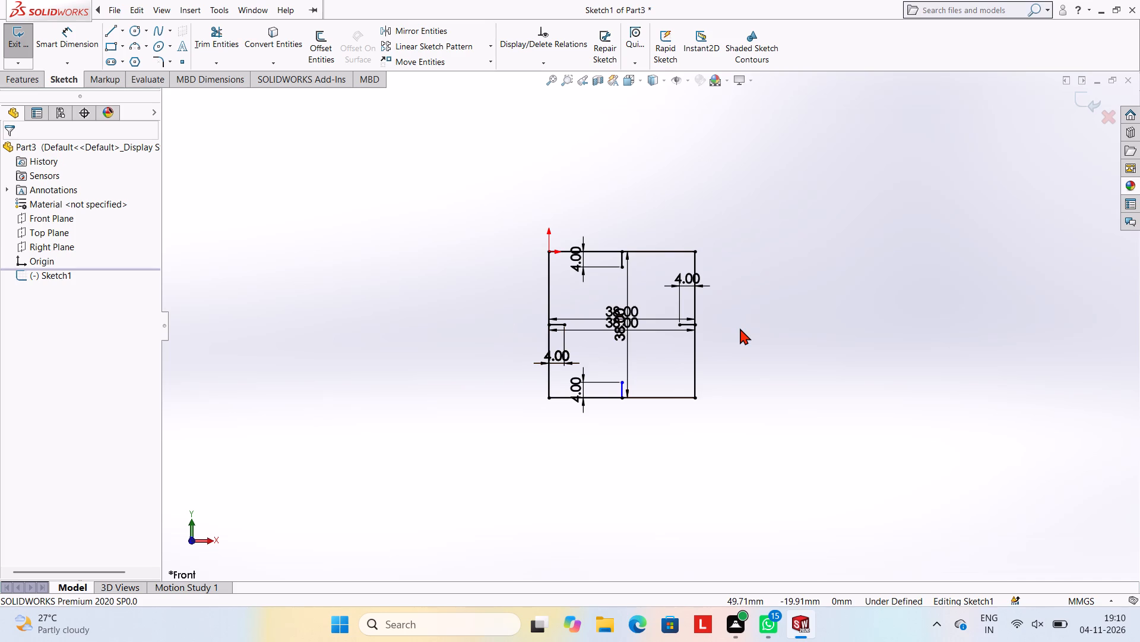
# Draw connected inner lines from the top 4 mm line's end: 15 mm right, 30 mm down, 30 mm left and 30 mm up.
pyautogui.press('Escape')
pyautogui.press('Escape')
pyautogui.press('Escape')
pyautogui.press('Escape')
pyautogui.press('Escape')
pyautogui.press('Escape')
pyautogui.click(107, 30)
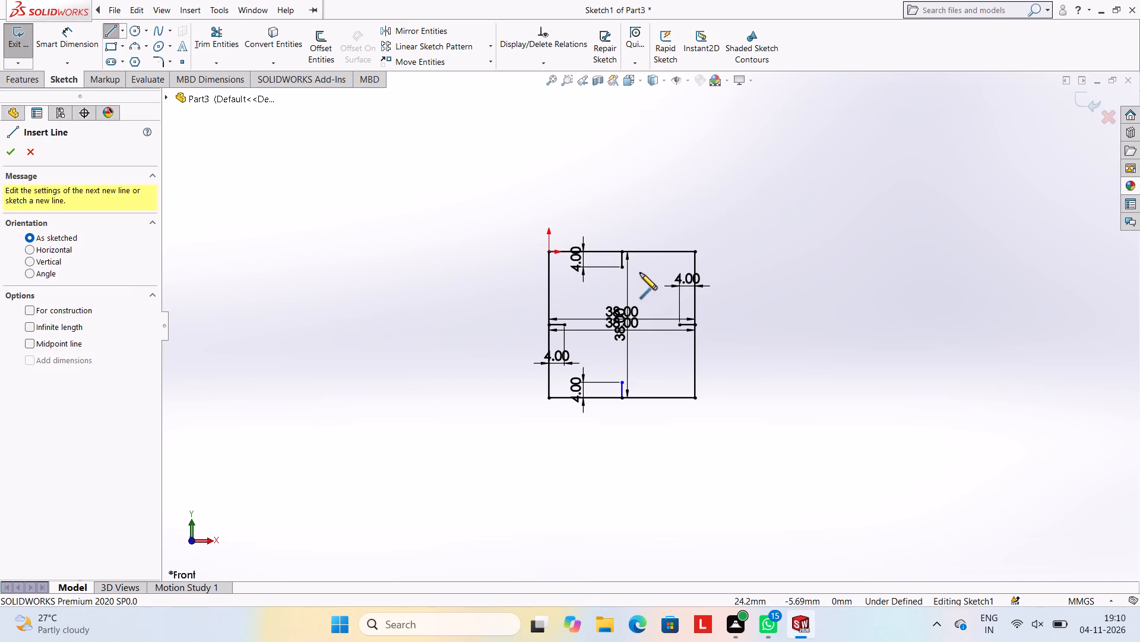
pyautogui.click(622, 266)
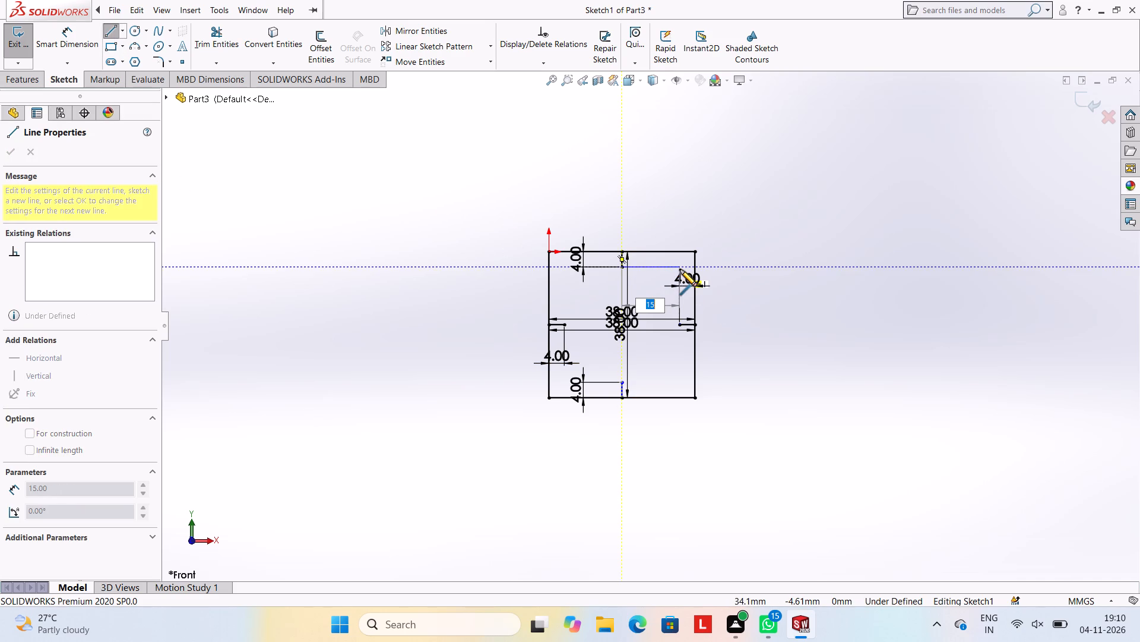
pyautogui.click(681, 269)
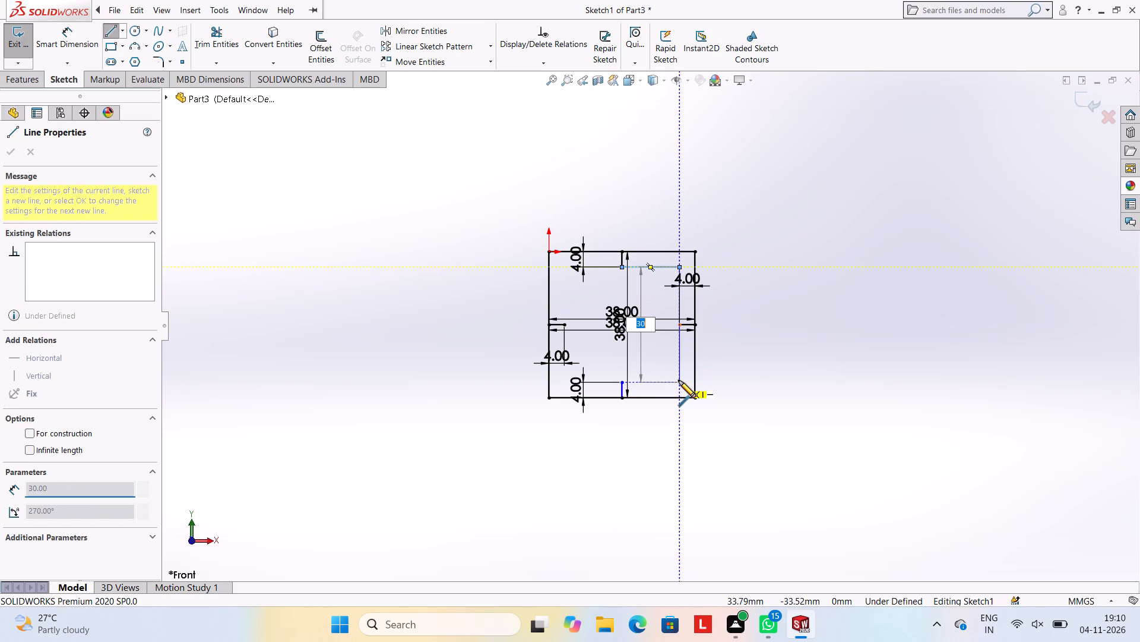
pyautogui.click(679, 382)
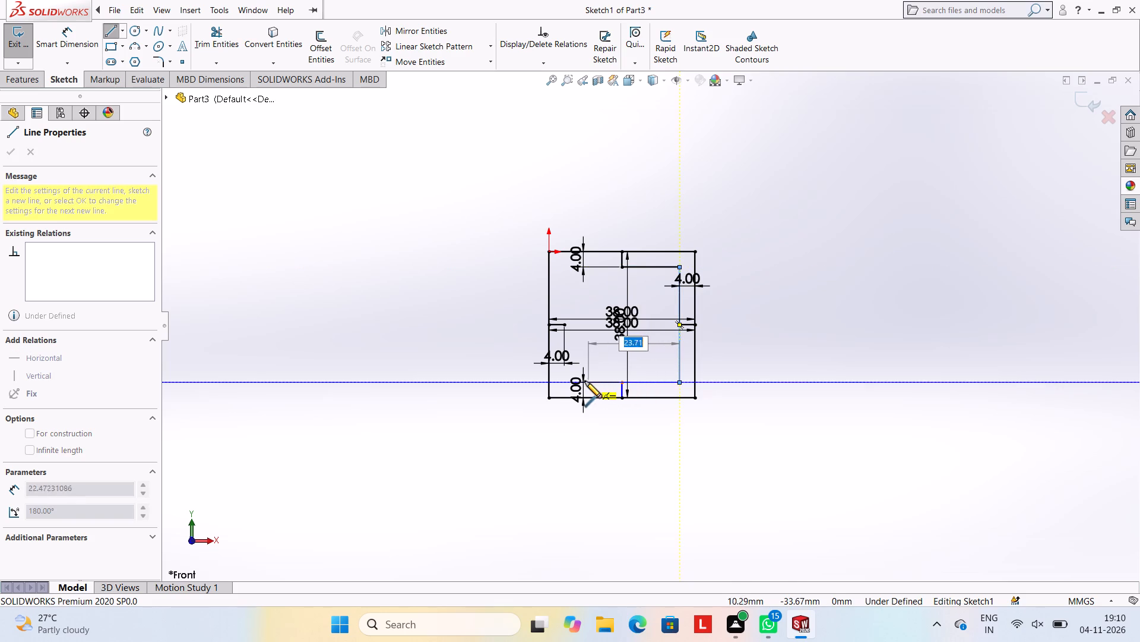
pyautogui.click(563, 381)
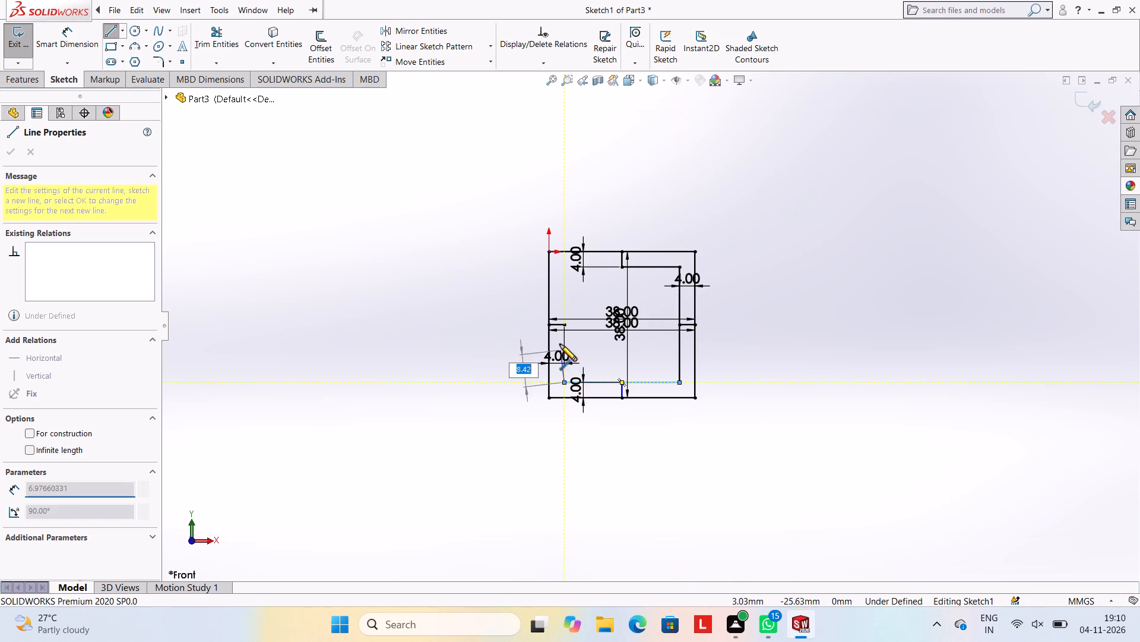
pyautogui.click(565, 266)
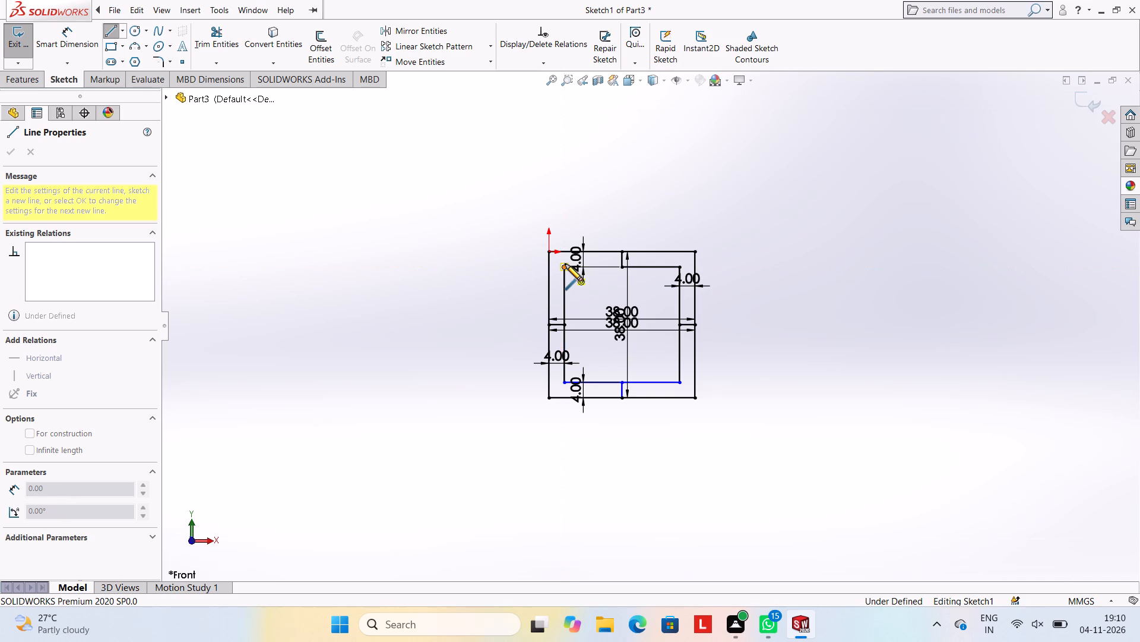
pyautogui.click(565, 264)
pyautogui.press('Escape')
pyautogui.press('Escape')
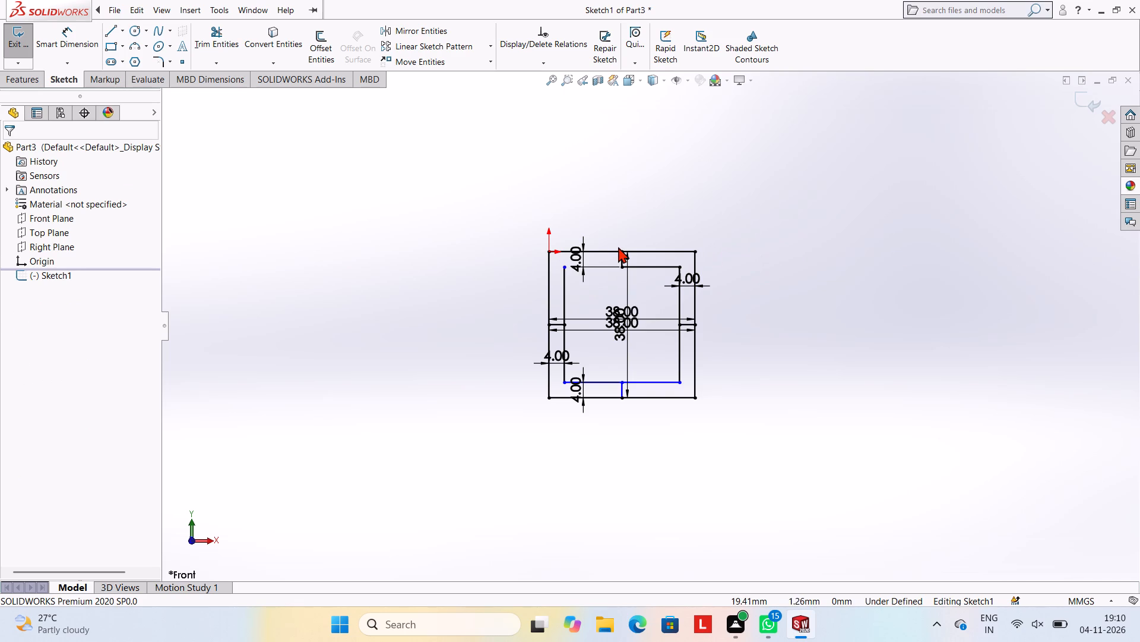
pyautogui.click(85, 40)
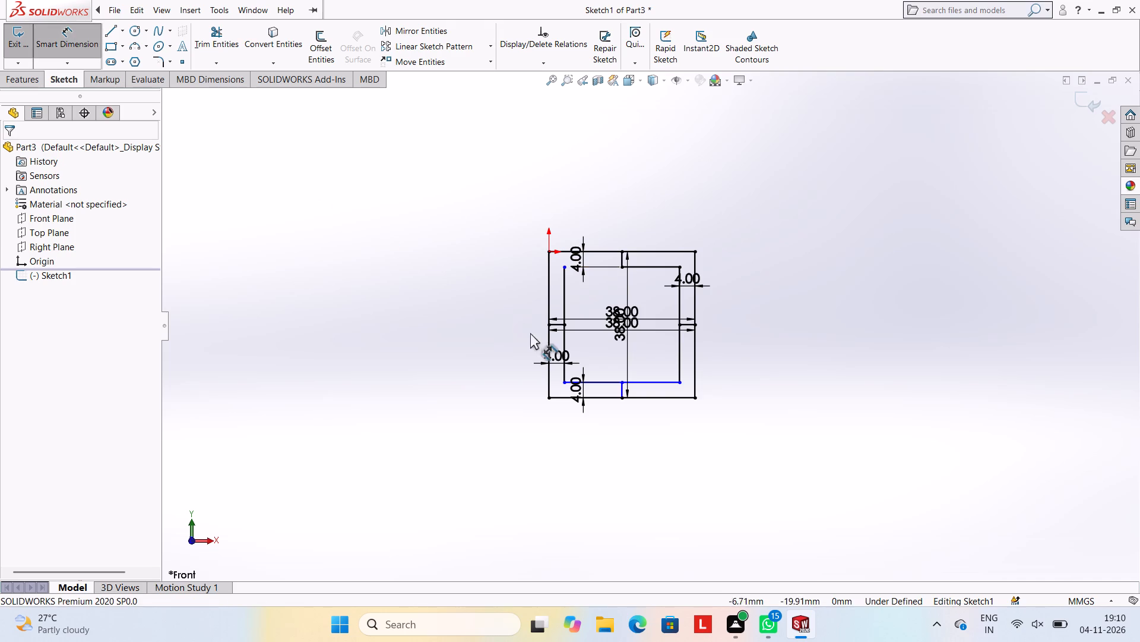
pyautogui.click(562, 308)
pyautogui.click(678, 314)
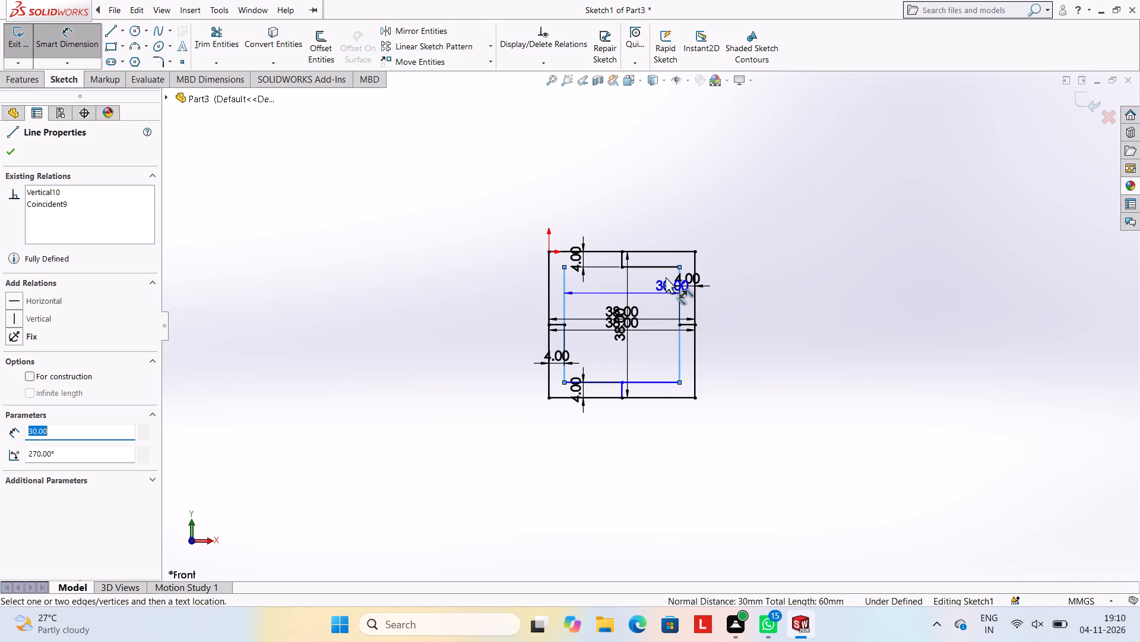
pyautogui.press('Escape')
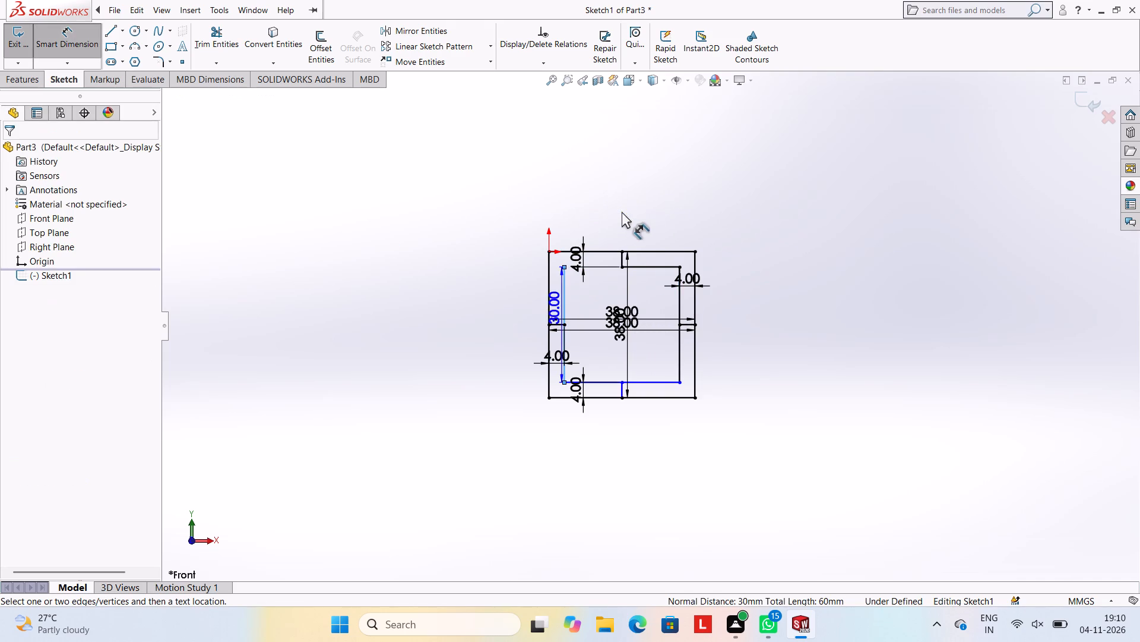
# Undo the inner lines and the 4 mm lines at the midpoints of the square's edges.
pyautogui.hotkey('ctrl', 'z')
pyautogui.hotkey('ctrl', 'z')
pyautogui.hotkey('ctrl', 'z')
pyautogui.hotkey('ctrl', 'z')
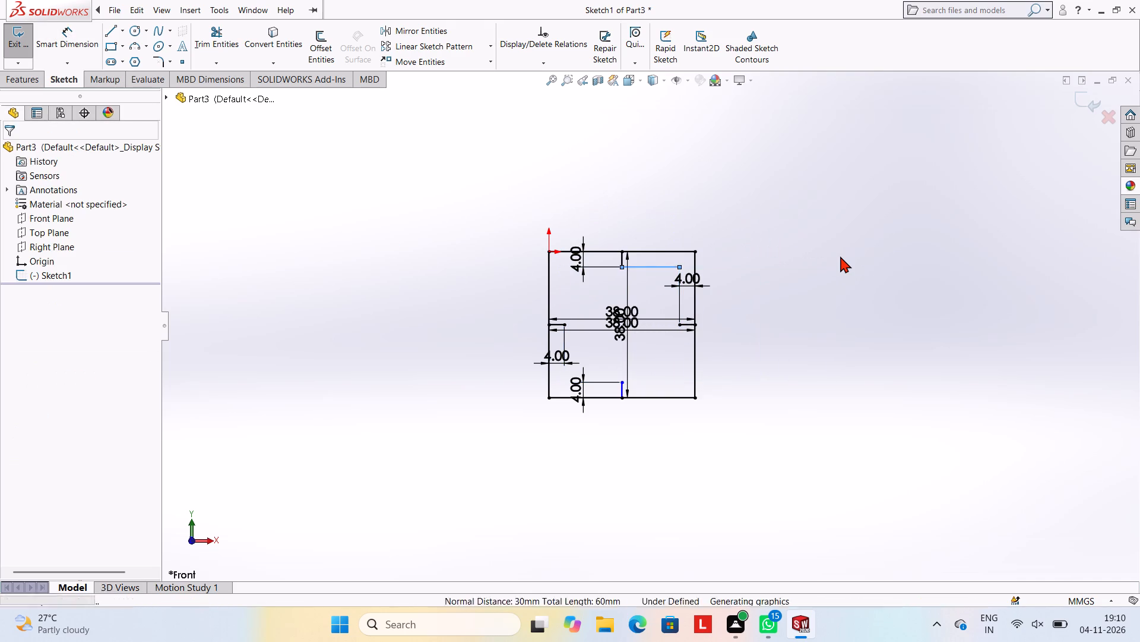
pyautogui.hotkey('ctrl', 'z')
pyautogui.hotkey('ctrl', 'z')
pyautogui.hotkey('ctrl', 'z')
pyautogui.hotkey('ctrl', 'z')
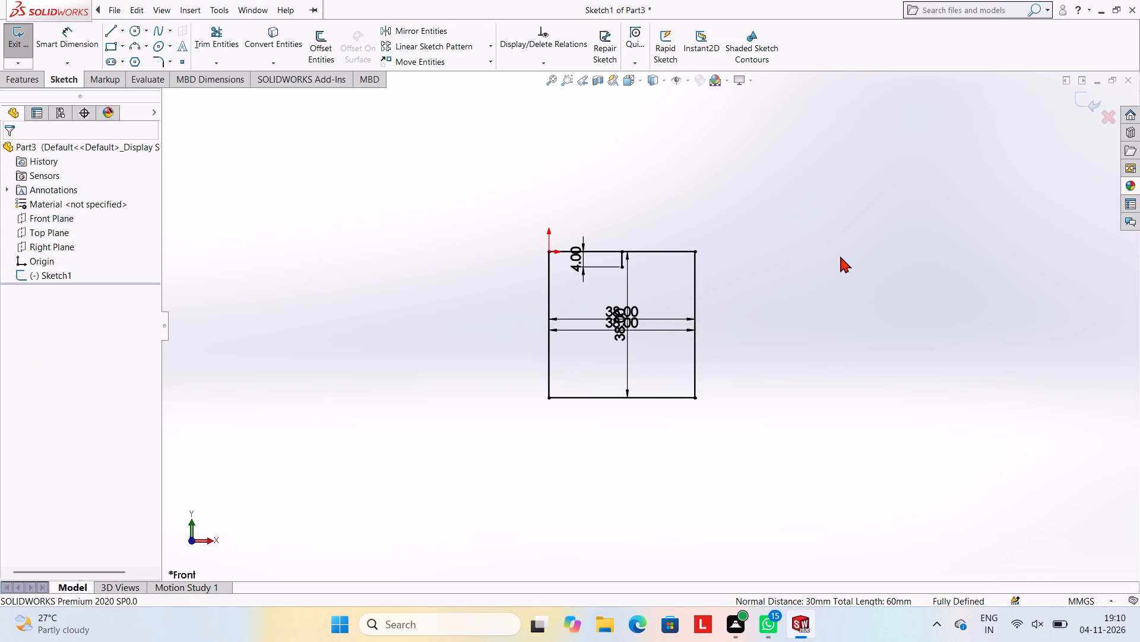
pyautogui.press('Escape')
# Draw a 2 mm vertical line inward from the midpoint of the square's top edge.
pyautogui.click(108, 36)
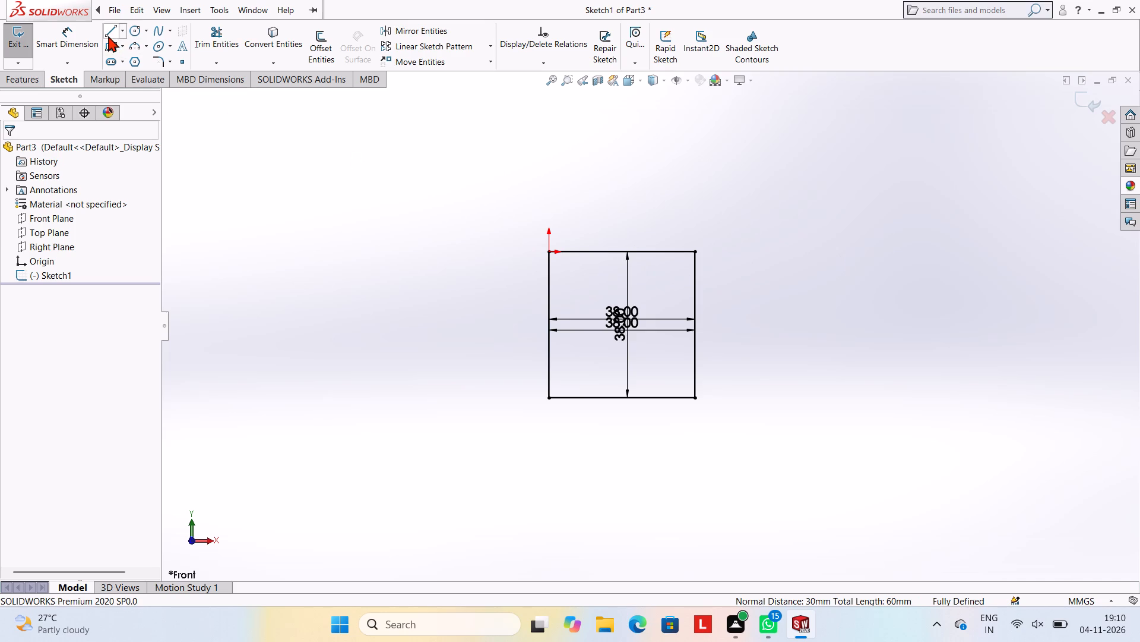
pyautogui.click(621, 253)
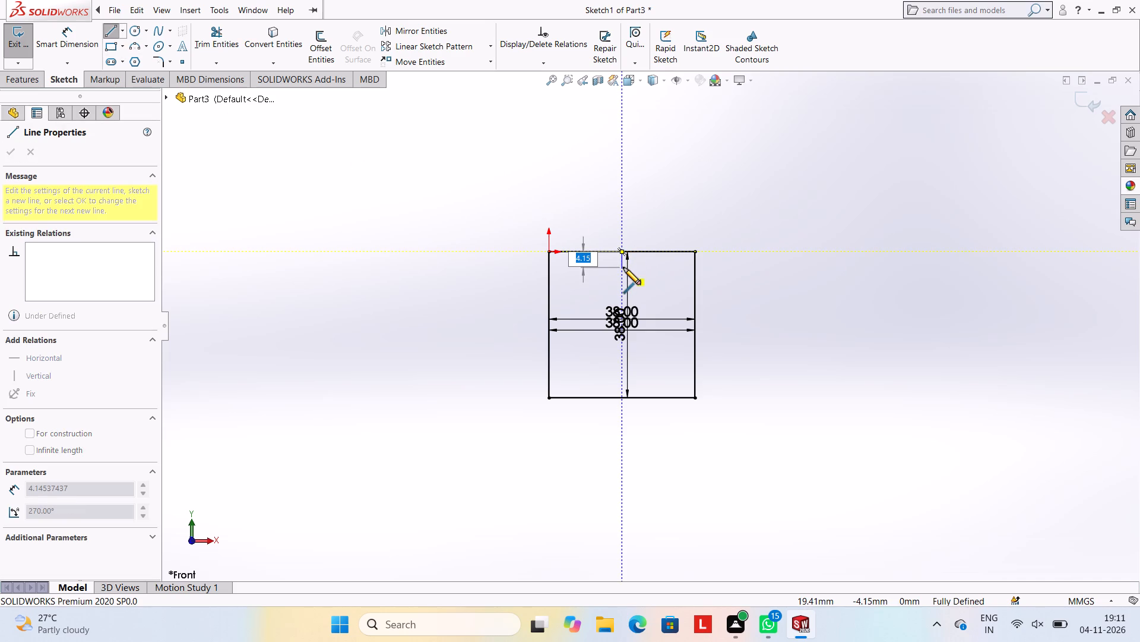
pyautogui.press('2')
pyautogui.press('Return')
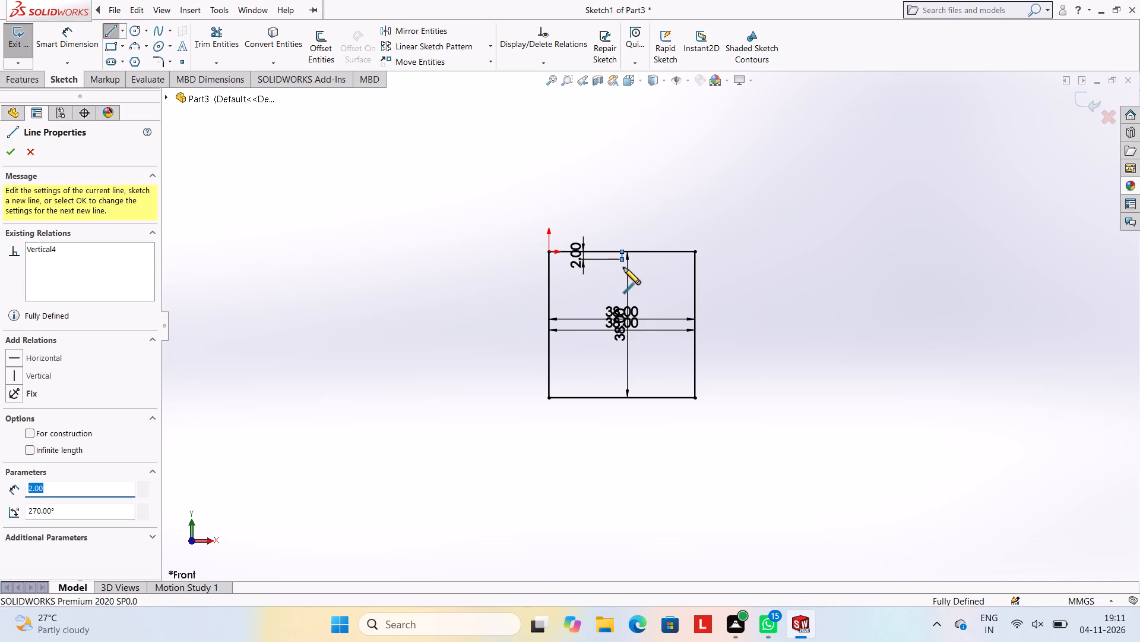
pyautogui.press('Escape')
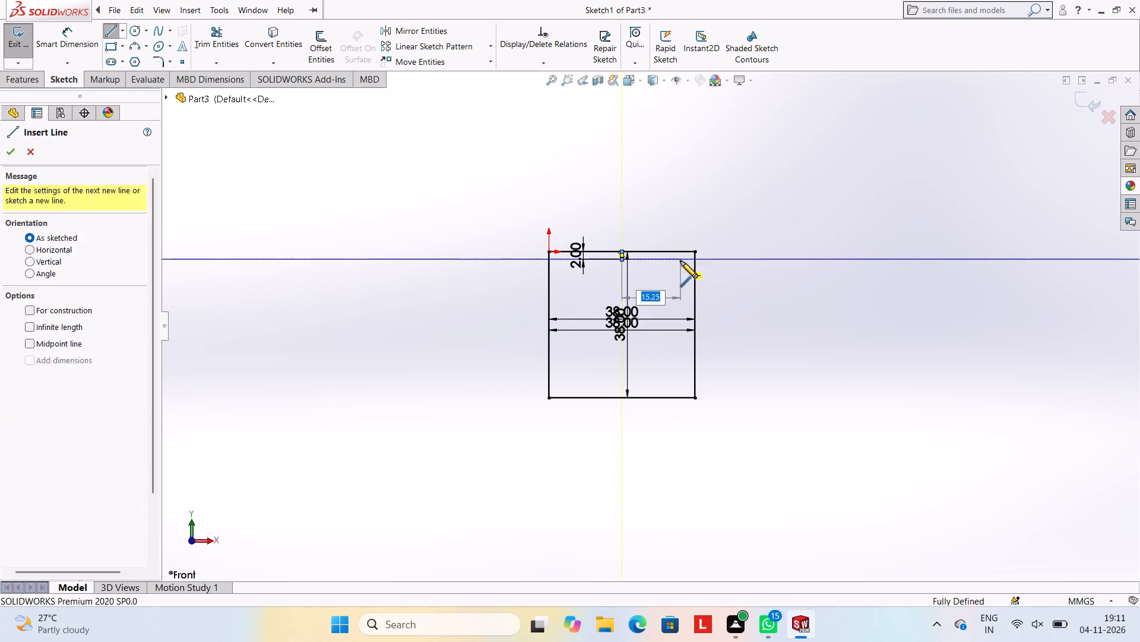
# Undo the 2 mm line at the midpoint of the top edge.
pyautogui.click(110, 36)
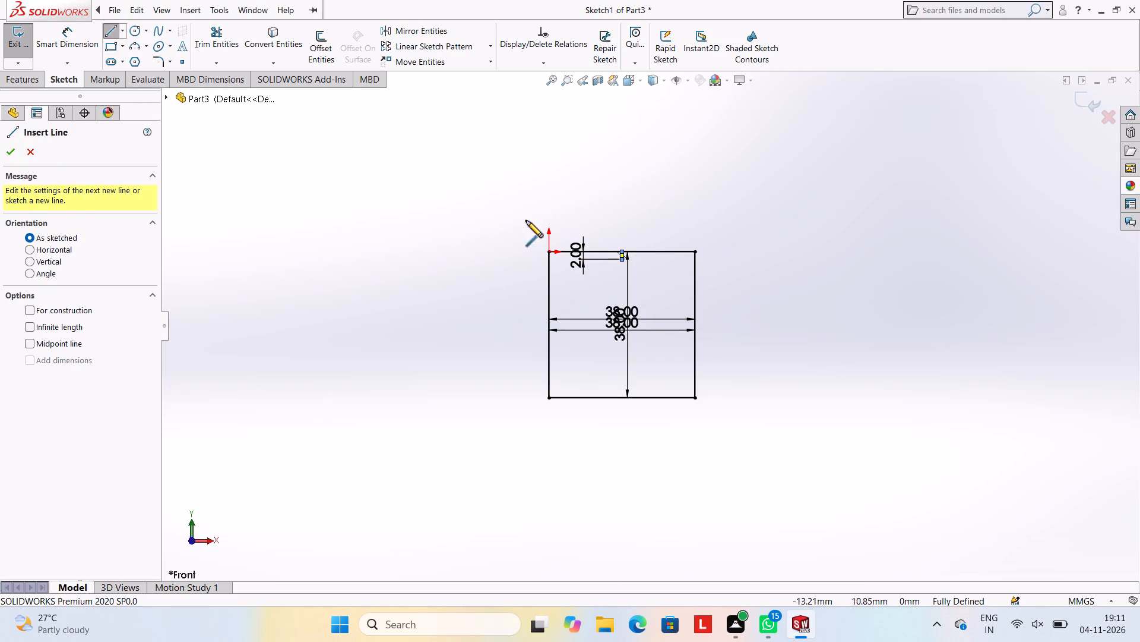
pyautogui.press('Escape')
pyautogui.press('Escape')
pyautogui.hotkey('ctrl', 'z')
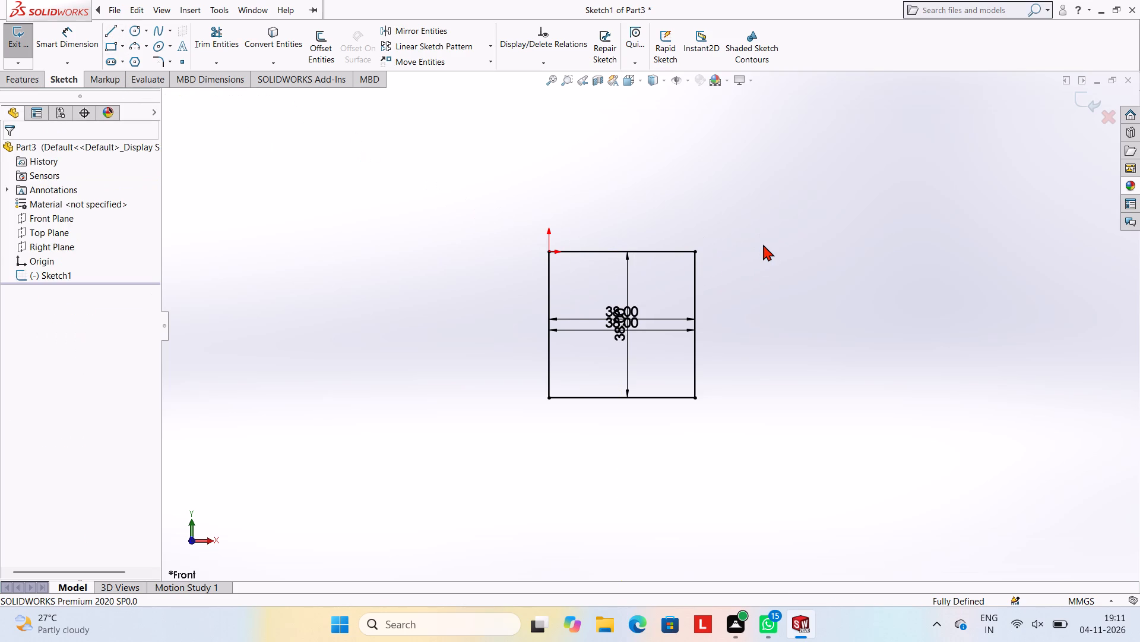
# Delete the three 38 mm dimensions placed inside the square.
pyautogui.rightClick(608, 313)
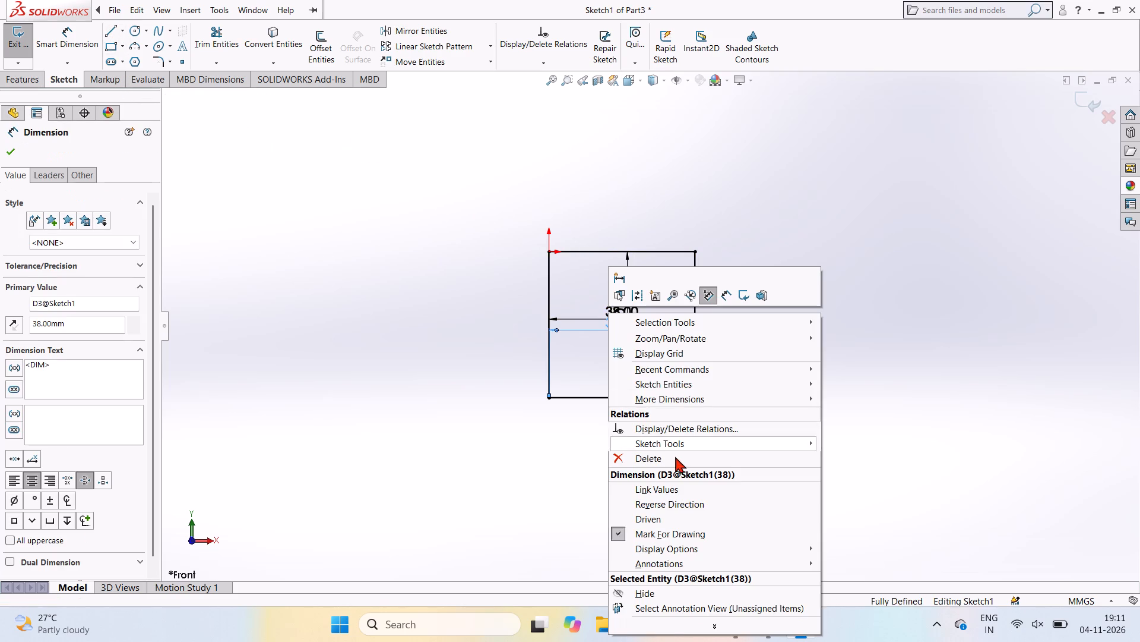
pyautogui.click(675, 457)
pyautogui.rightClick(630, 313)
pyautogui.click(643, 464)
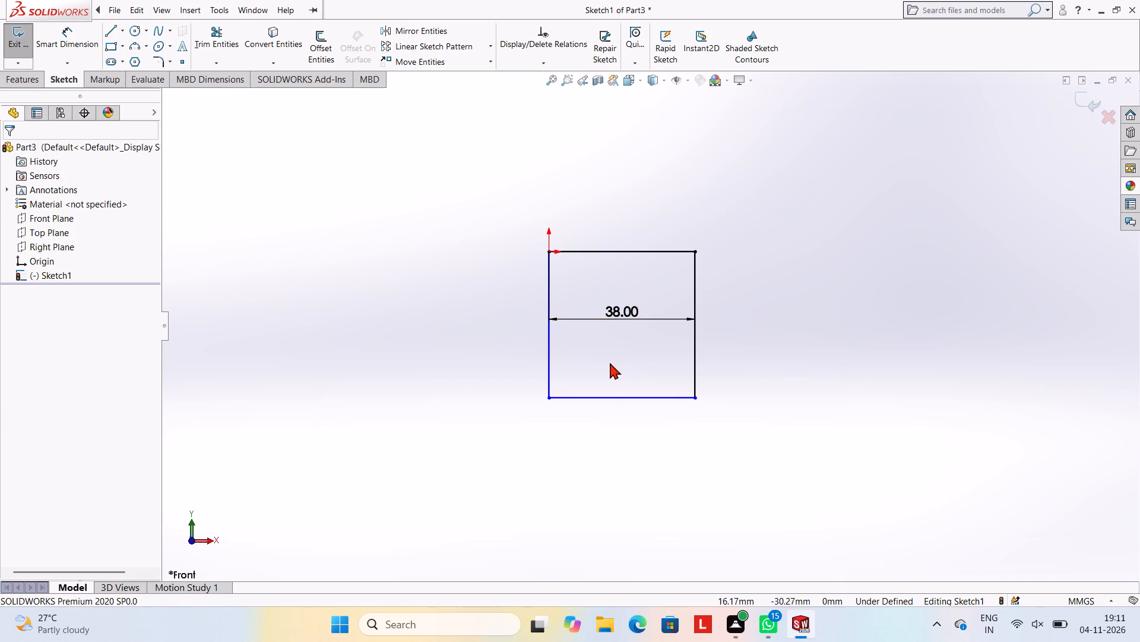
pyautogui.rightClick(636, 308)
pyautogui.click(671, 466)
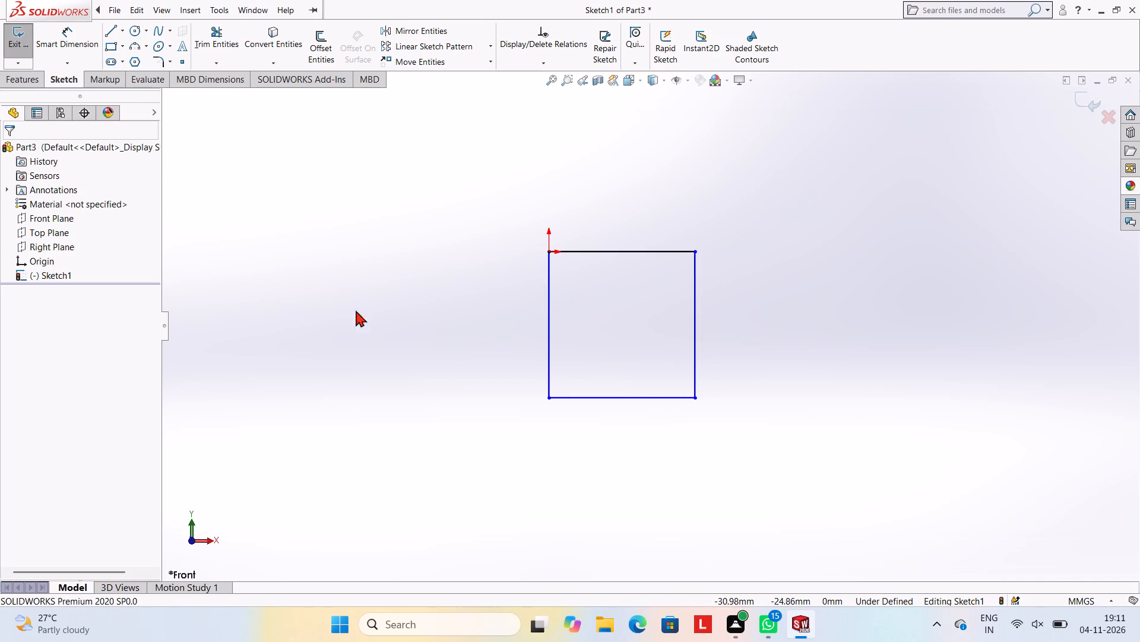
# Dimension the square's left edge as 38 mm, placing the dimension outside the square on its left.
pyautogui.click(63, 53)
pyautogui.click(550, 317)
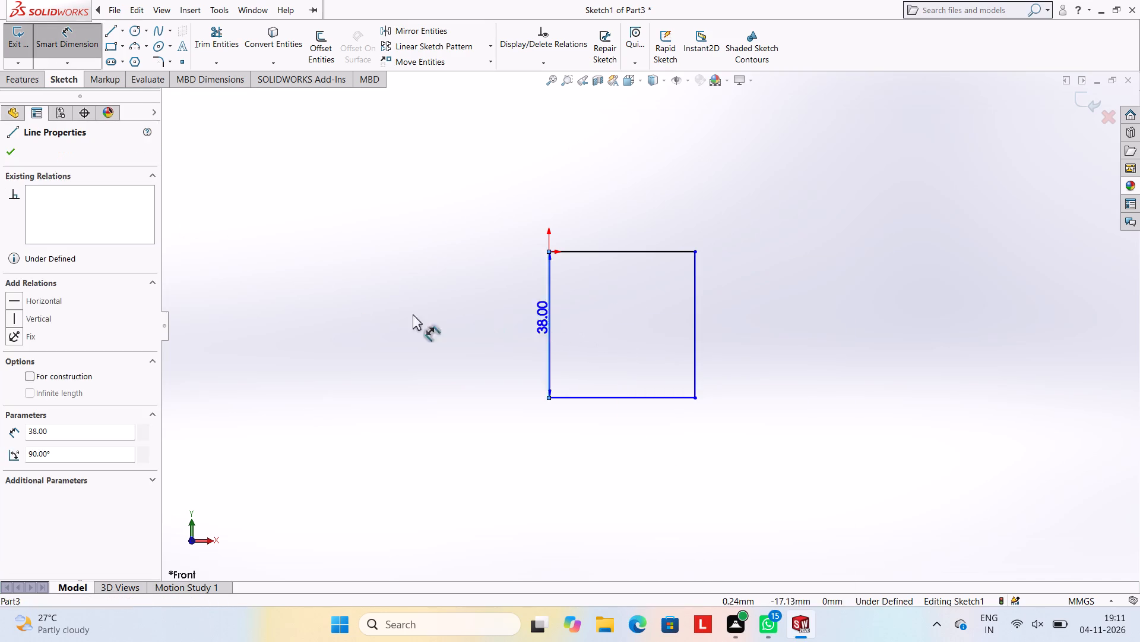
pyautogui.click(344, 307)
pyautogui.click(292, 288)
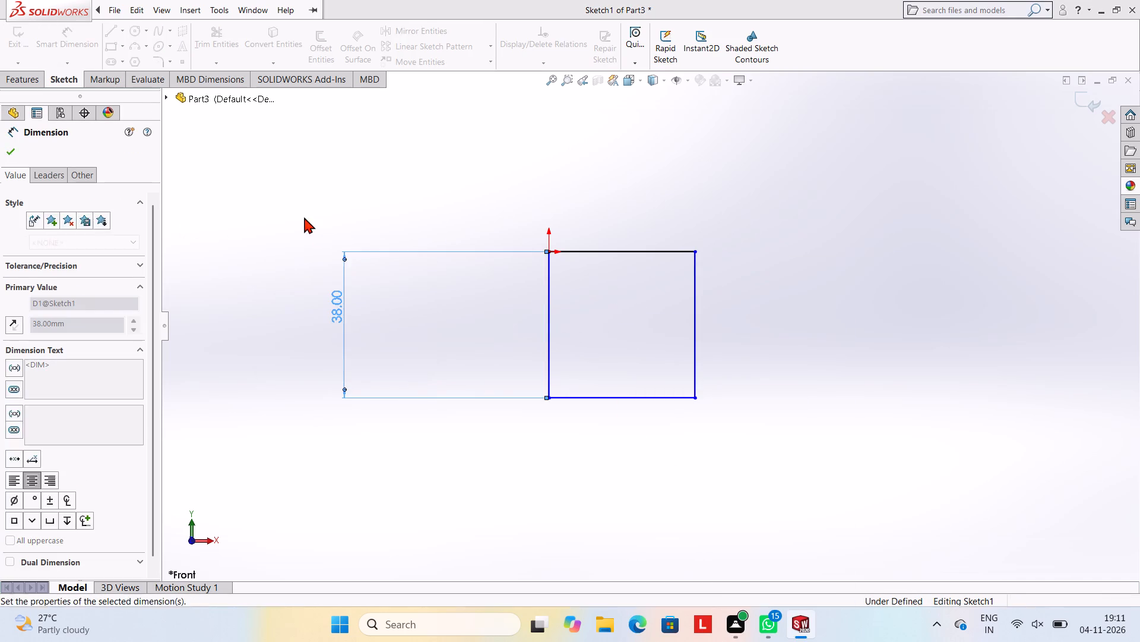
pyautogui.click(304, 217)
# Dimension the distance between the square's top and bottom edges as 38 mm, placed outside on the right.
pyautogui.click(649, 249)
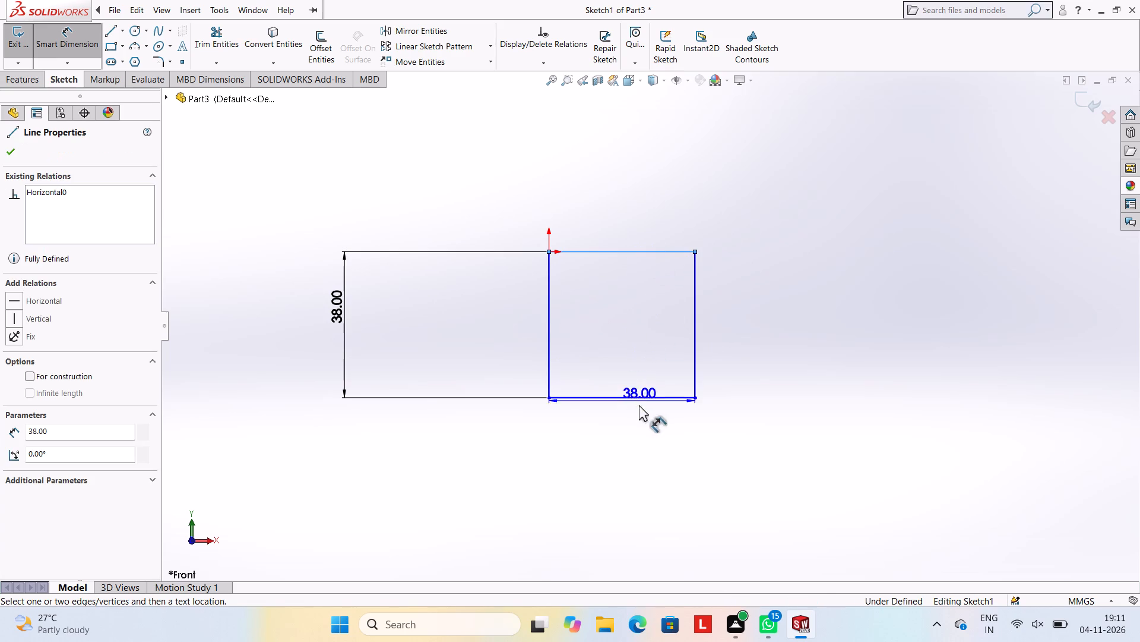
pyautogui.click(619, 396)
pyautogui.click(808, 322)
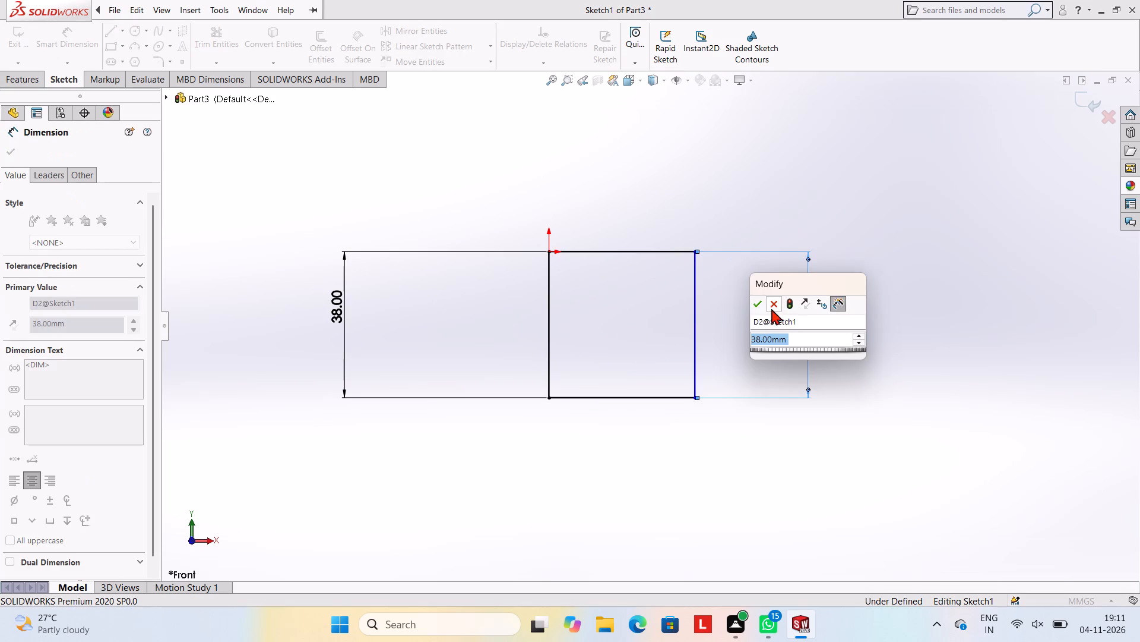
pyautogui.click(756, 303)
pyautogui.click(754, 290)
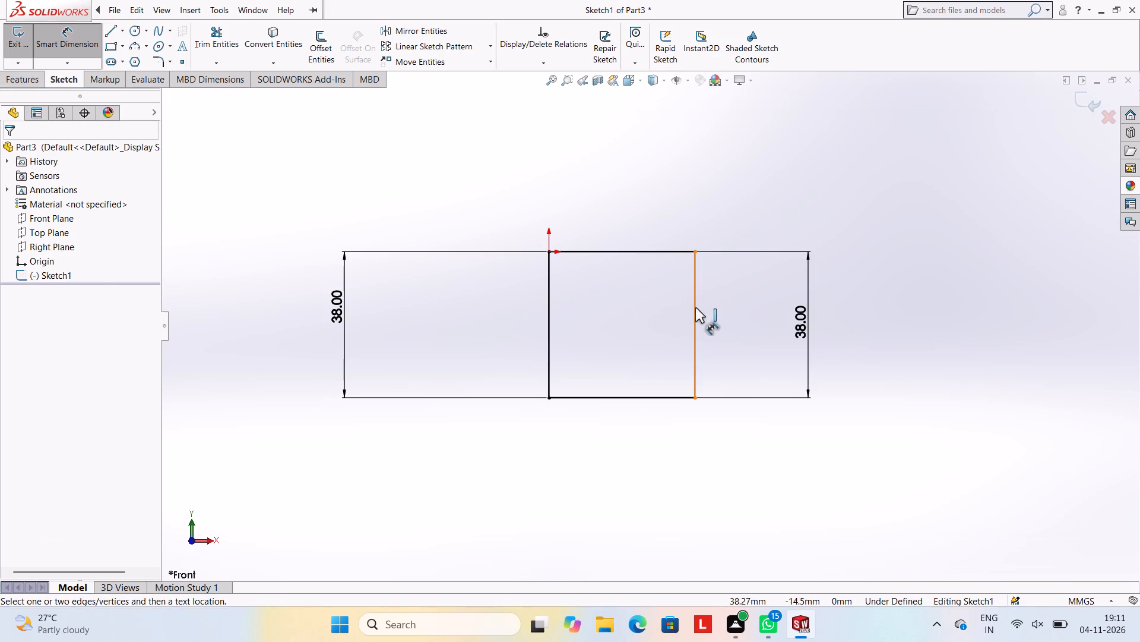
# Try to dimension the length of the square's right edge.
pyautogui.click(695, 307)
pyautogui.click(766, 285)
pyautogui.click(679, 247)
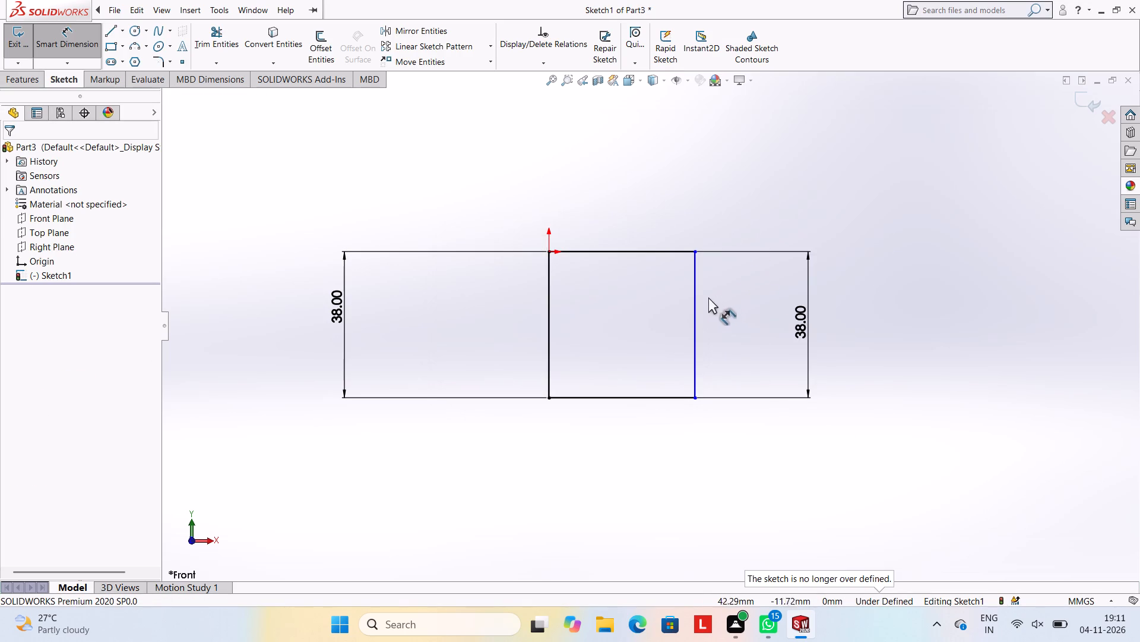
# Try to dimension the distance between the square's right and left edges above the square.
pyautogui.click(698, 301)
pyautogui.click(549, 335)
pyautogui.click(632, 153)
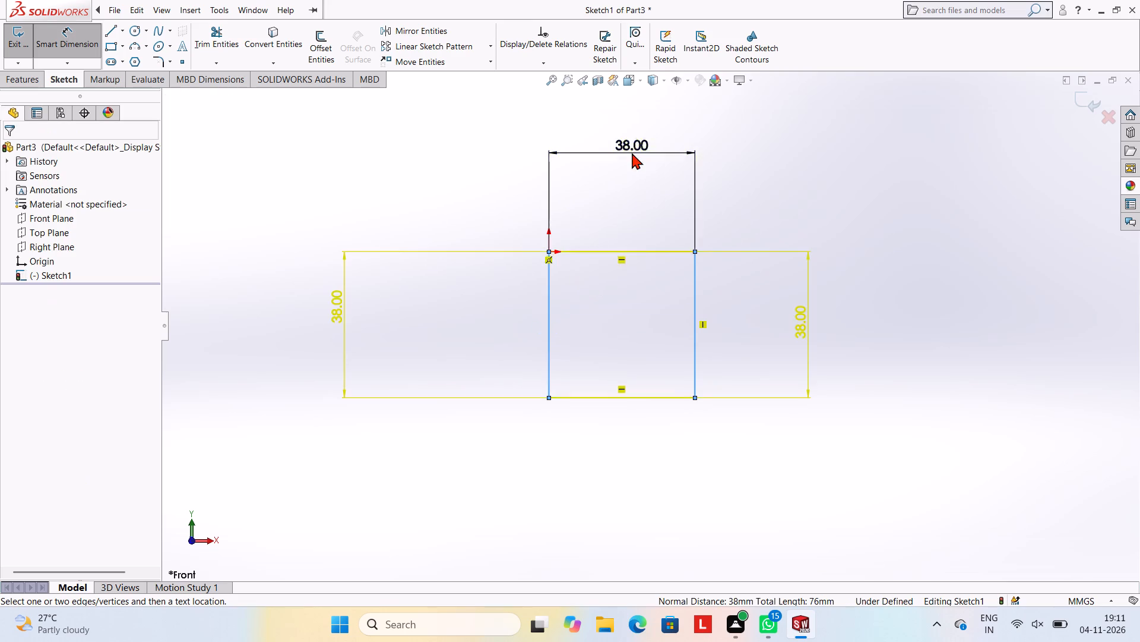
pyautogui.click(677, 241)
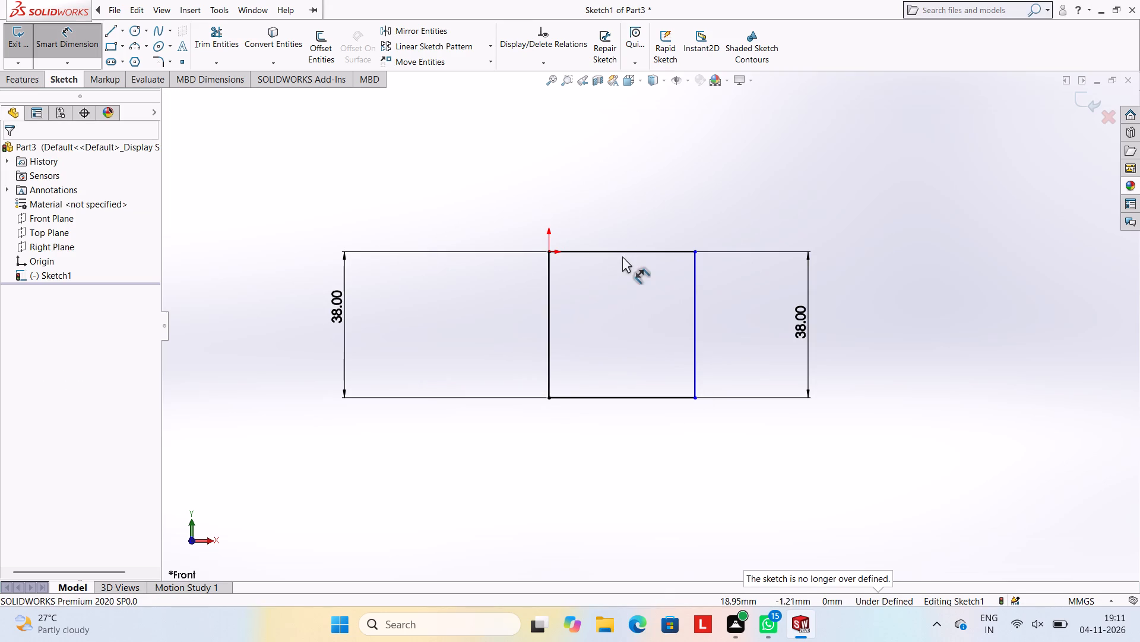
# Add a 19 mm dimension from the top edge's midpoint to the square's right edge, placed above the square.
pyautogui.click(620, 251)
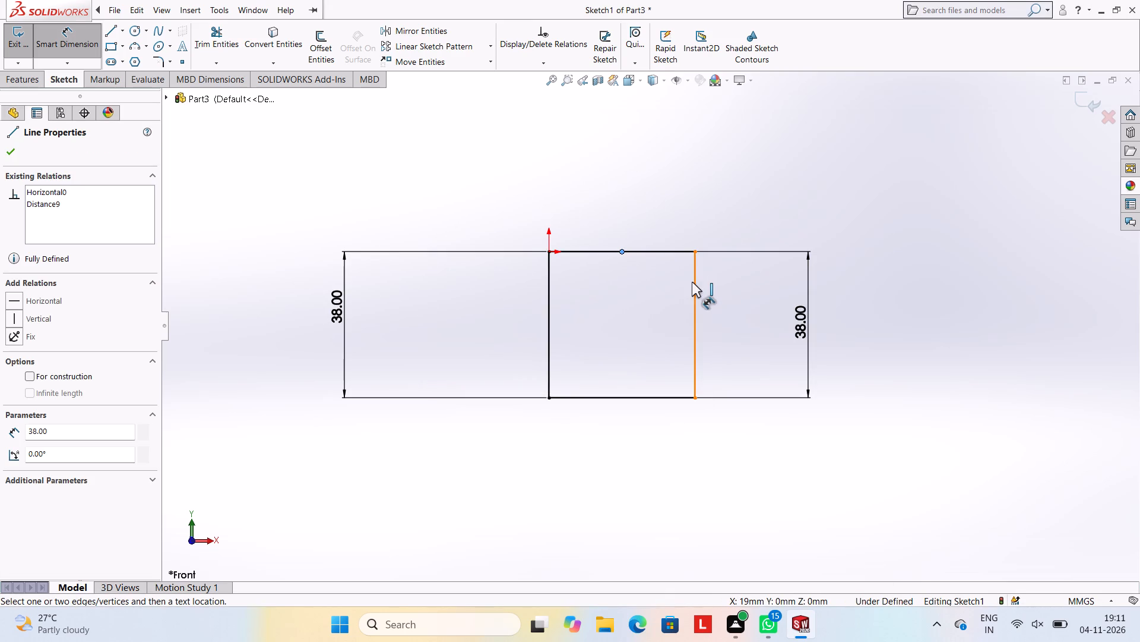
pyautogui.click(693, 282)
pyautogui.click(670, 185)
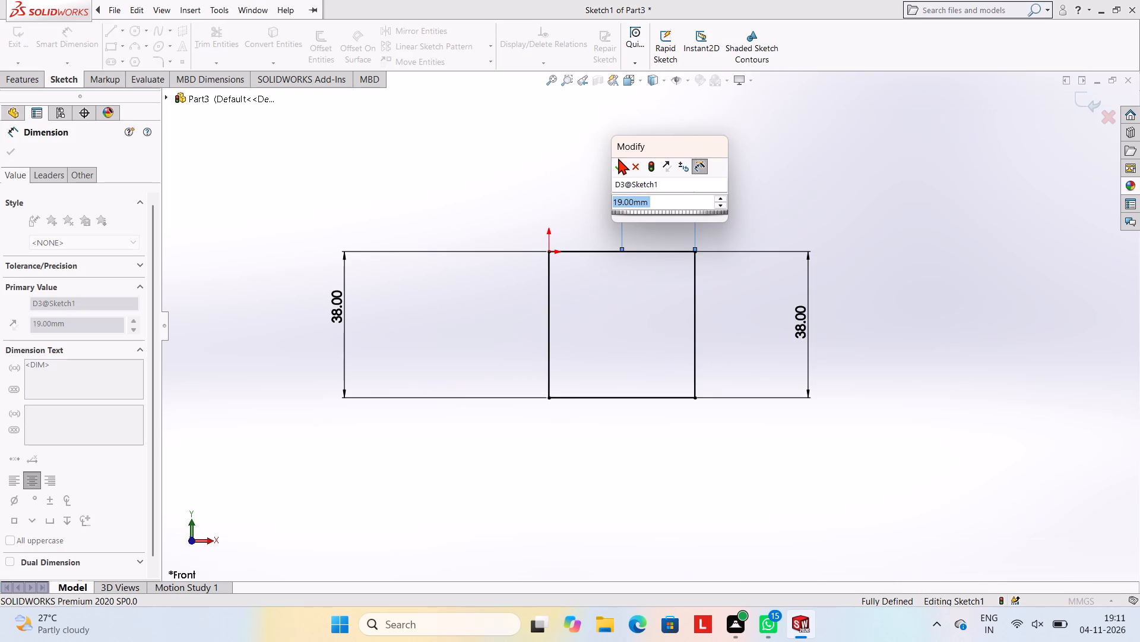
pyautogui.click(617, 166)
pyautogui.click(569, 163)
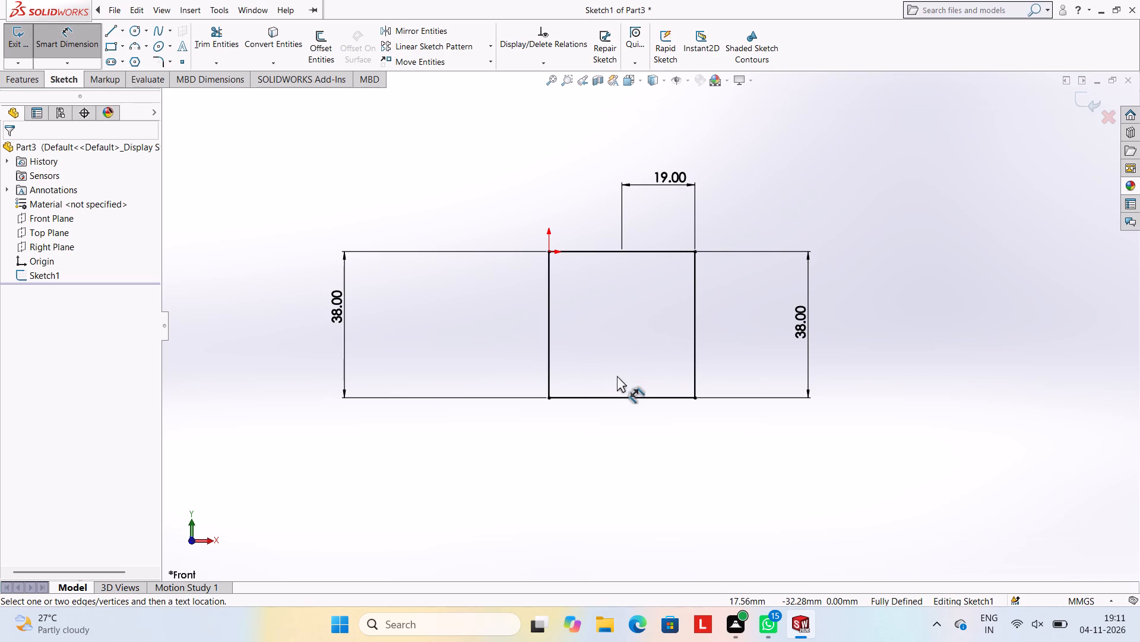
pyautogui.press('Escape')
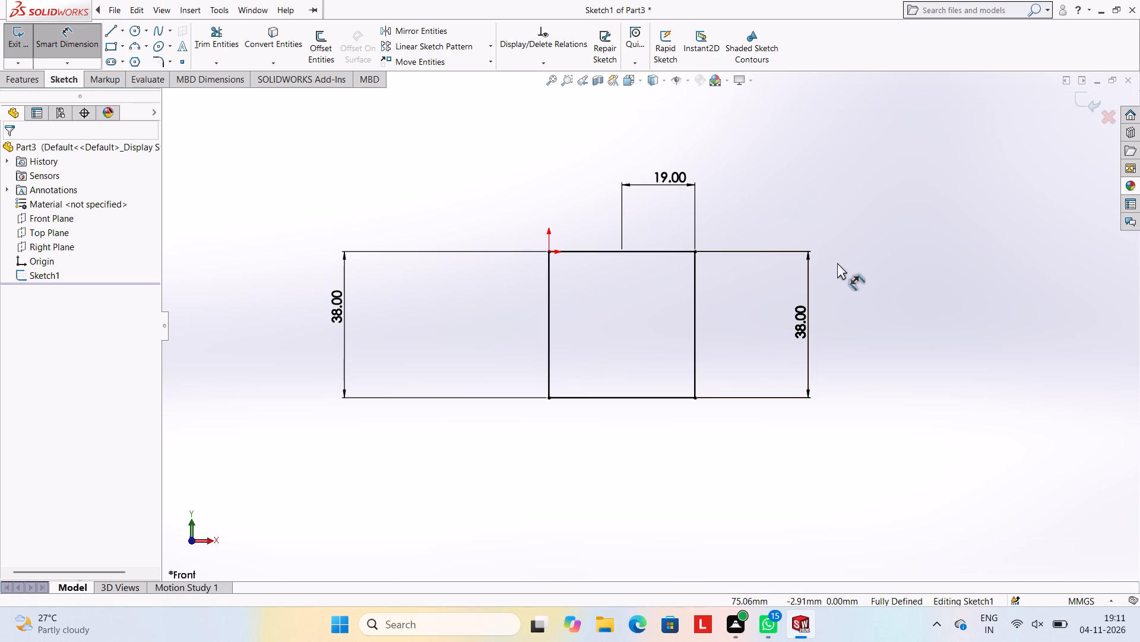
# Draw a 2 mm vertical line inward from the midpoint of the square's top edge.
pyautogui.click(106, 30)
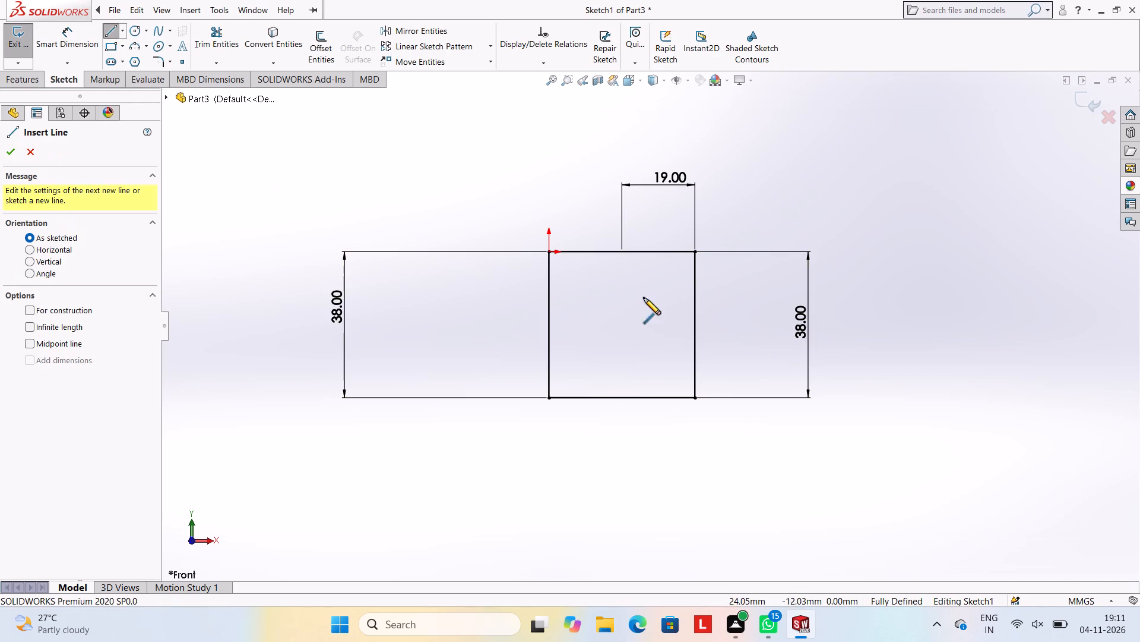
pyautogui.click(621, 251)
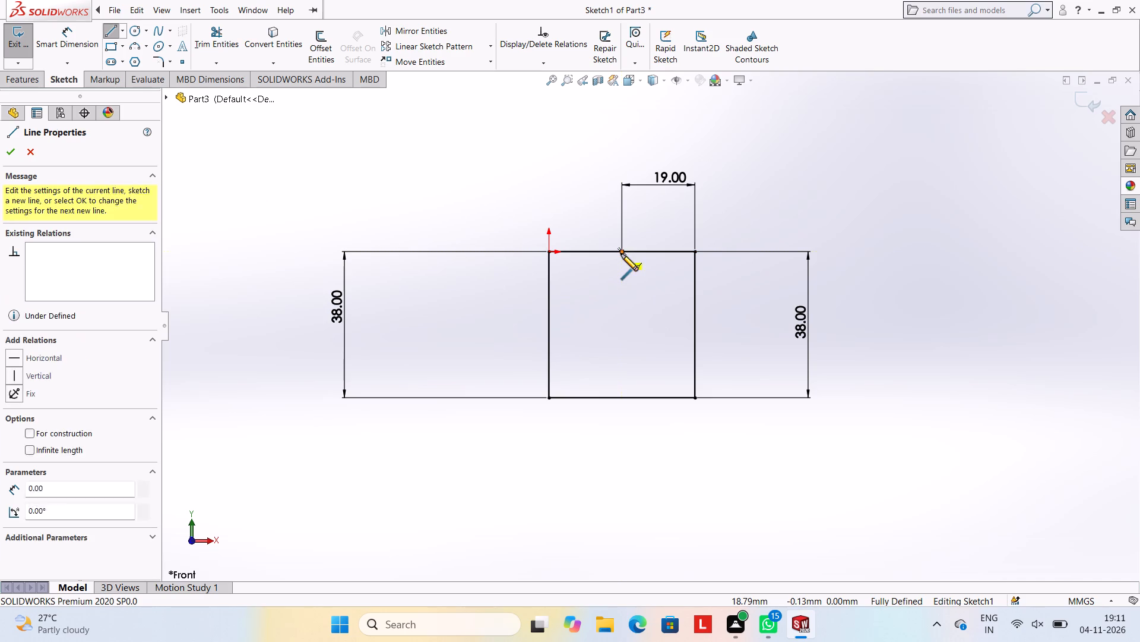
pyautogui.press('2')
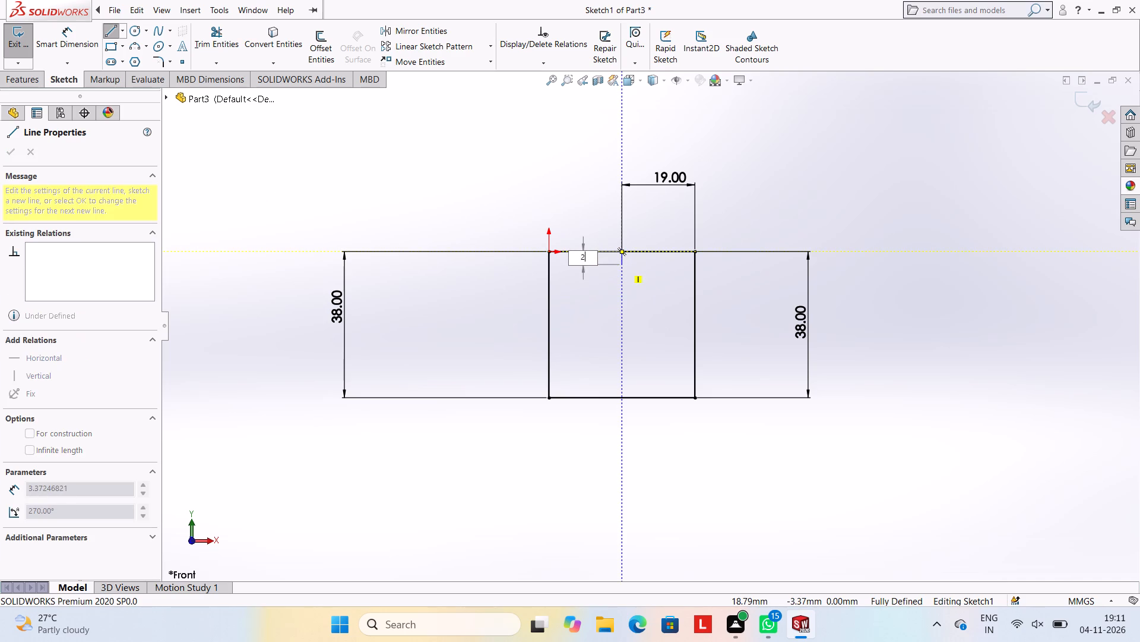
pyautogui.press('Return')
pyautogui.press('Escape')
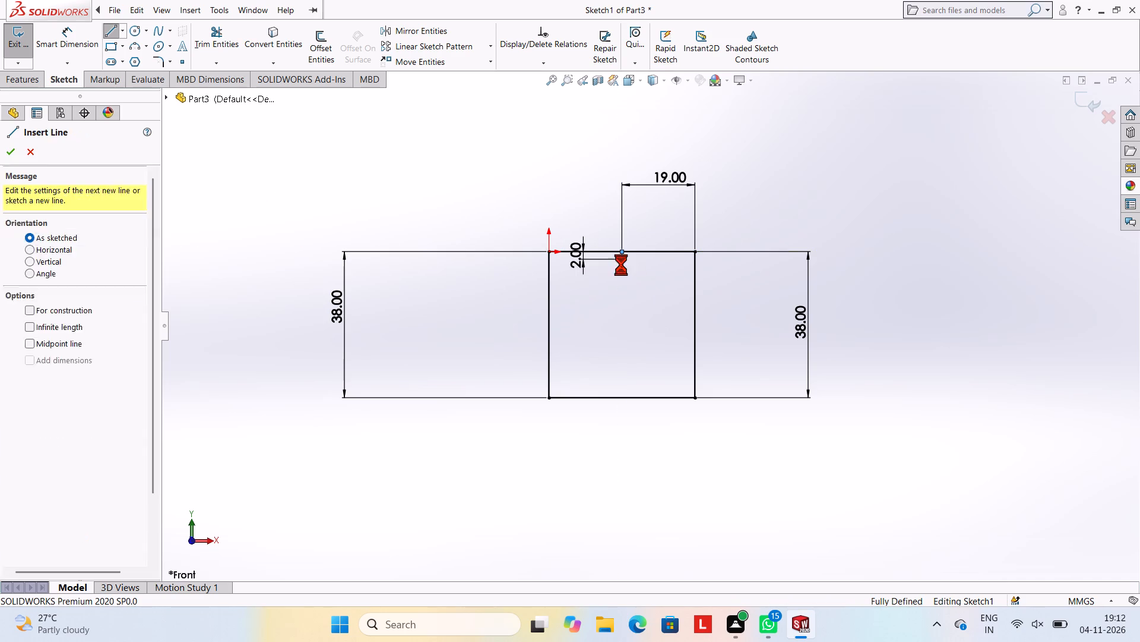
pyautogui.press('Escape')
pyautogui.press('Escape')
pyautogui.press('Escape')
# Draw a 2 mm horizontal line inward from the midpoint of the square's left edge.
pyautogui.click(110, 30)
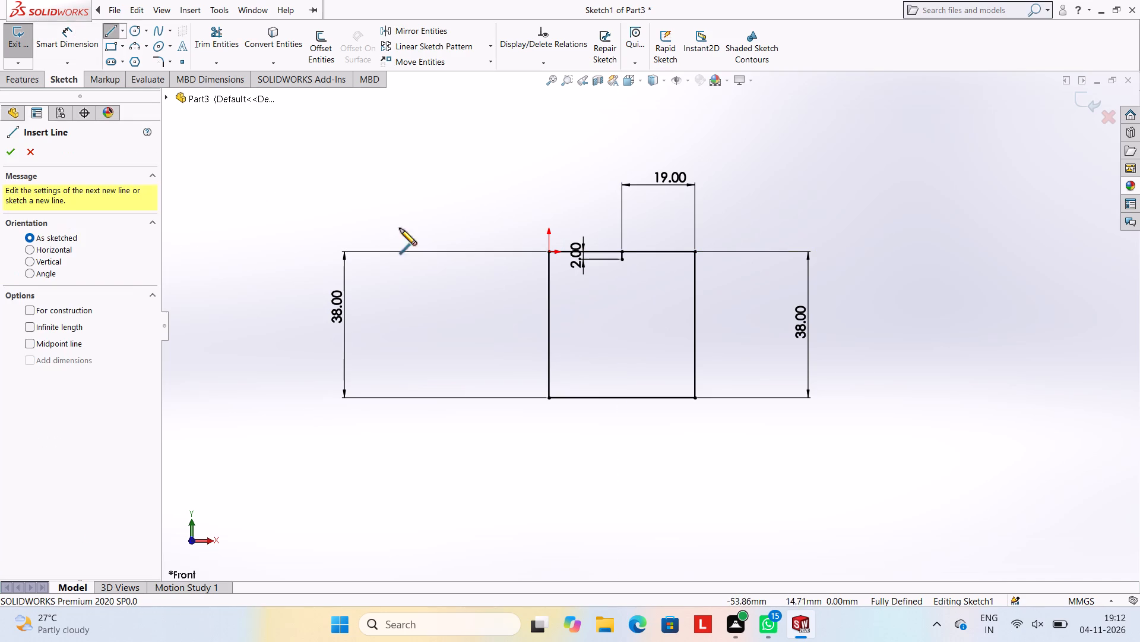
pyautogui.click(549, 325)
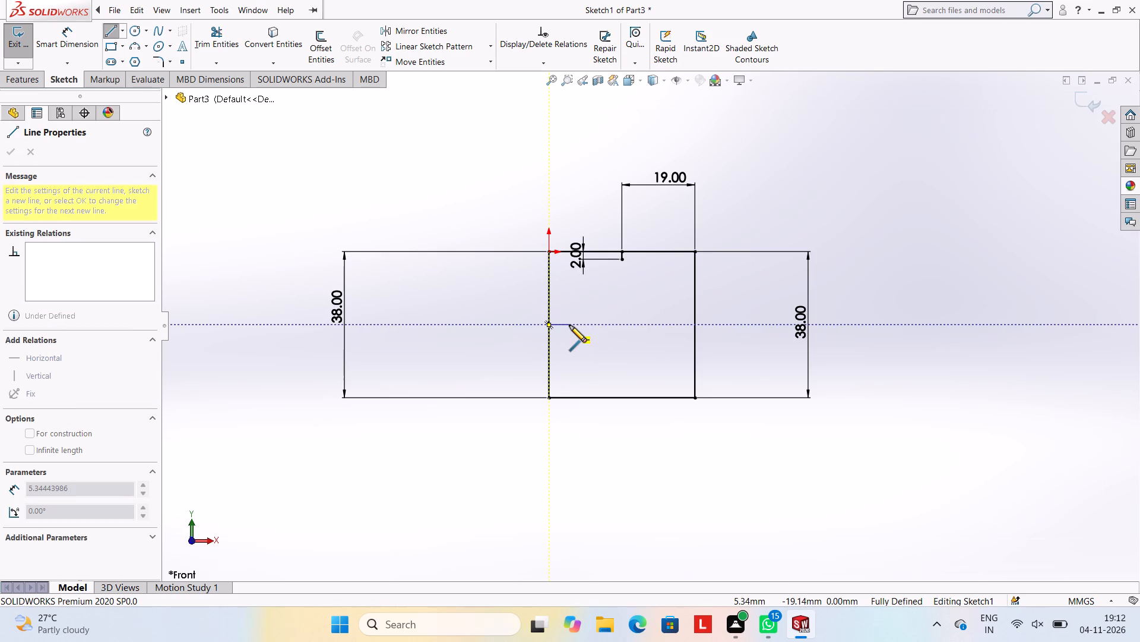
pyautogui.press('2')
pyautogui.press('Return')
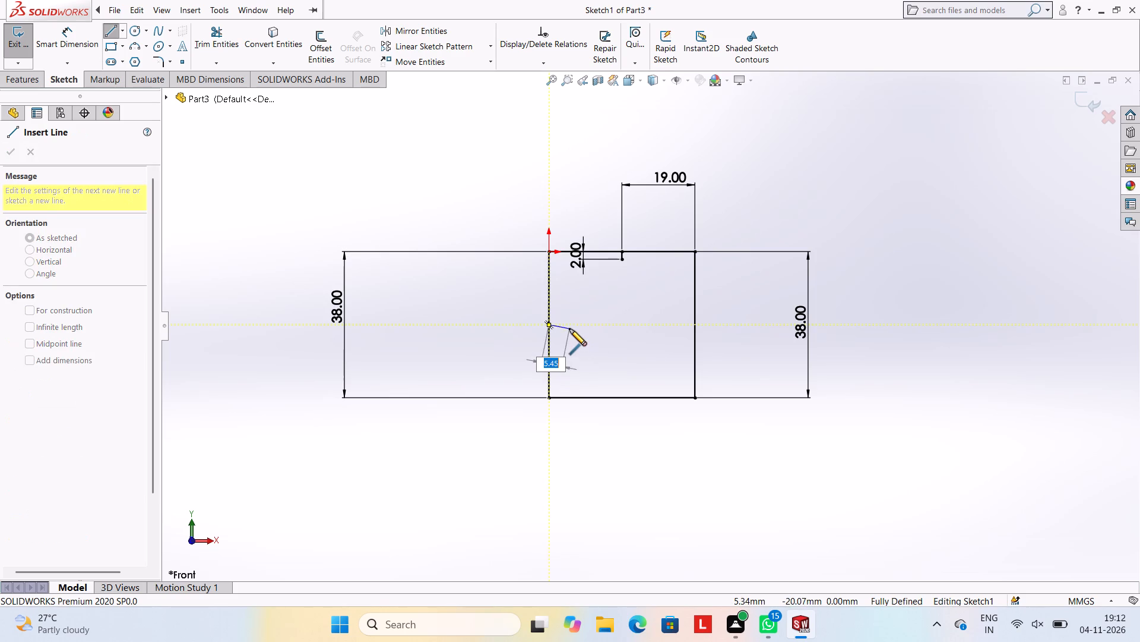
pyautogui.press('2')
pyautogui.press('Return')
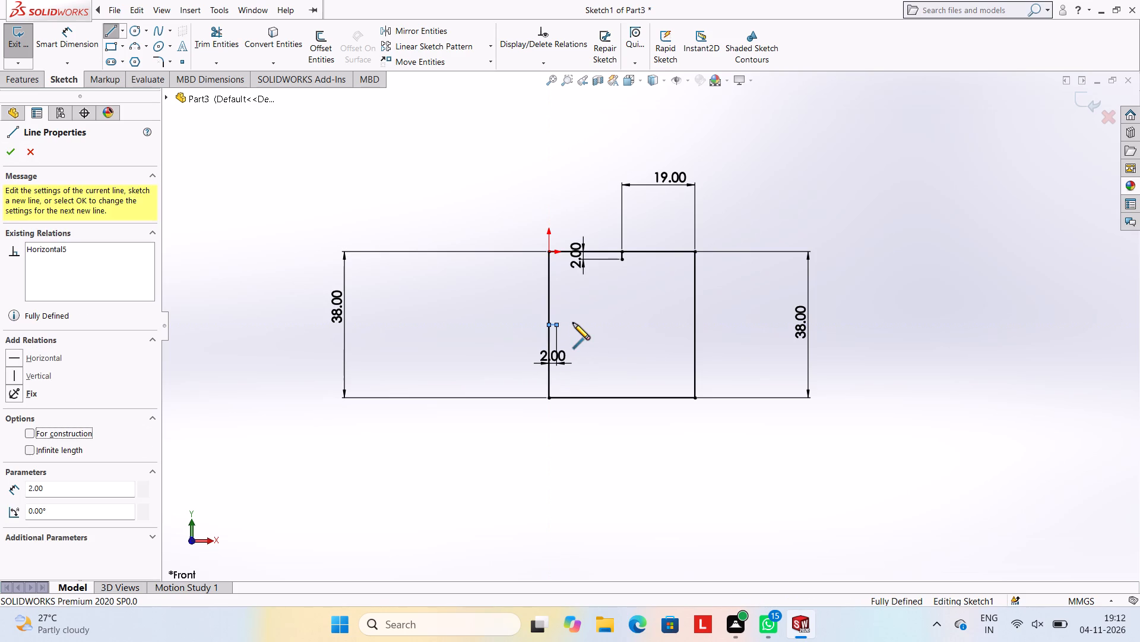
pyautogui.press('Escape')
pyautogui.press('Escape')
pyautogui.press('Escape')
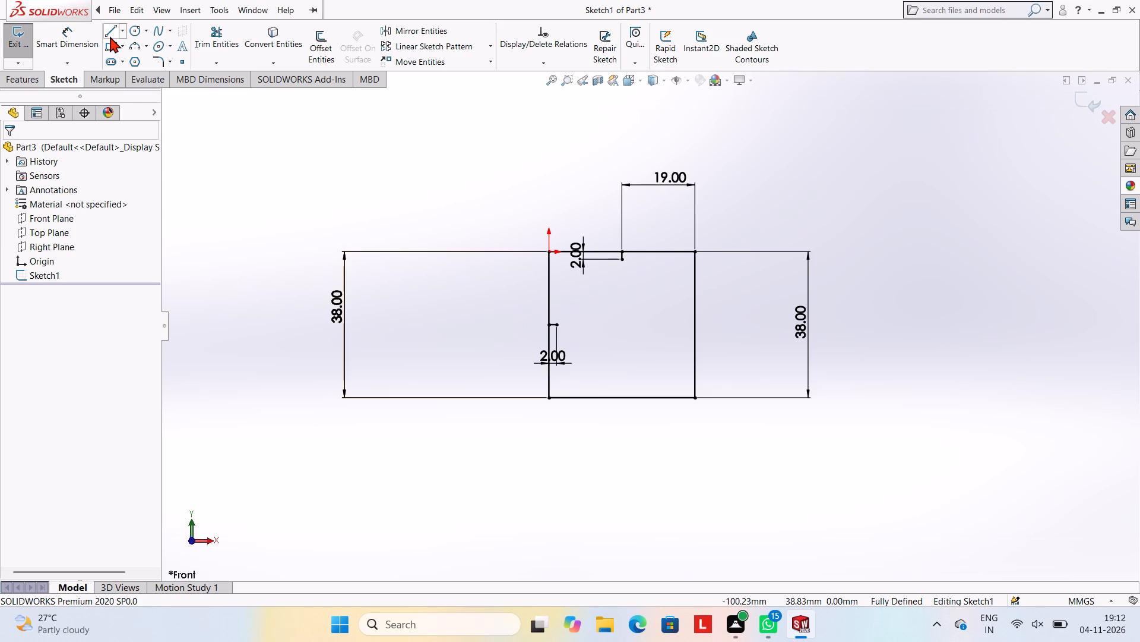
# Draw a 2 mm vertical line inward from the midpoint of the square's bottom edge.
pyautogui.click(110, 36)
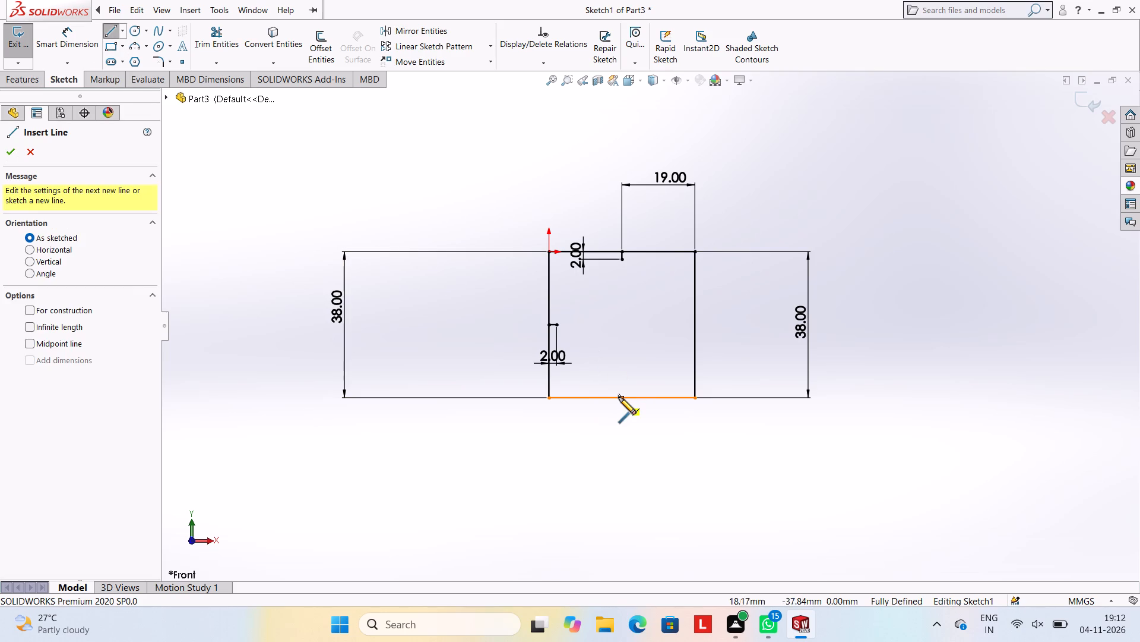
pyautogui.click(622, 397)
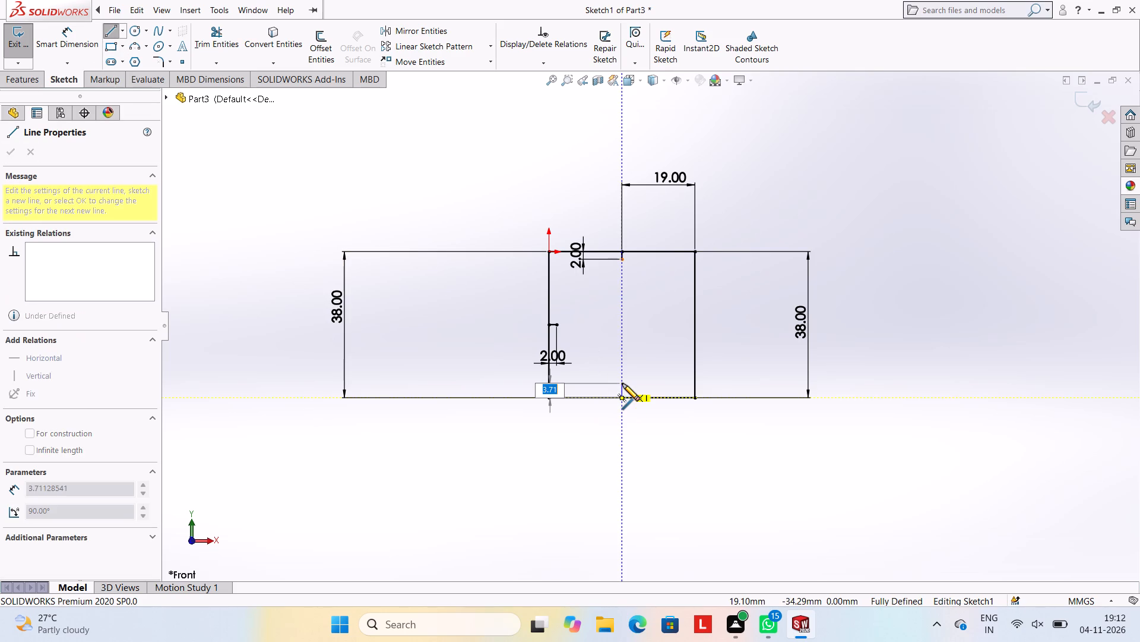
pyautogui.press('2')
pyautogui.press('Return')
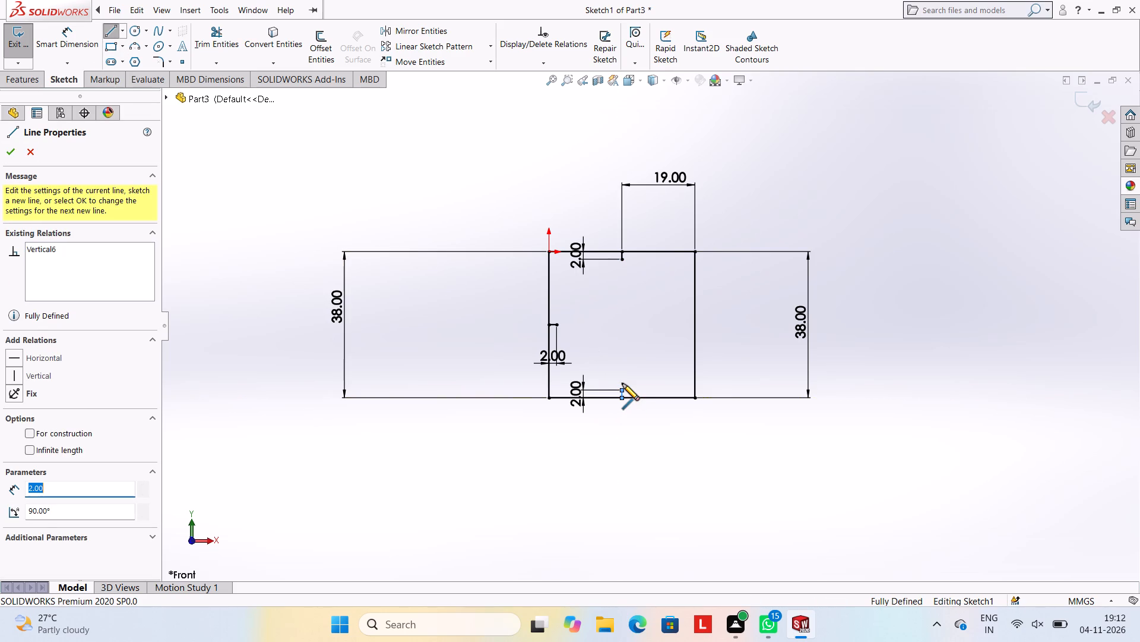
pyautogui.press('Escape')
pyautogui.press('Escape')
pyautogui.press('Escape')
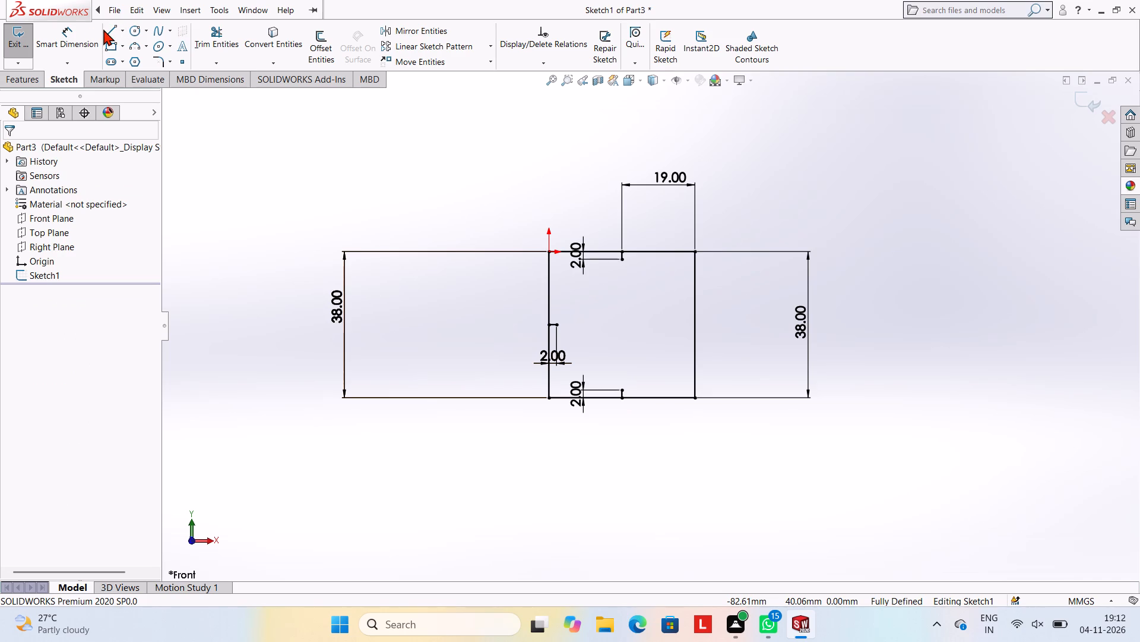
# Draw a 2 mm horizontal line inward from the midpoint of the square's right edge.
pyautogui.click(103, 29)
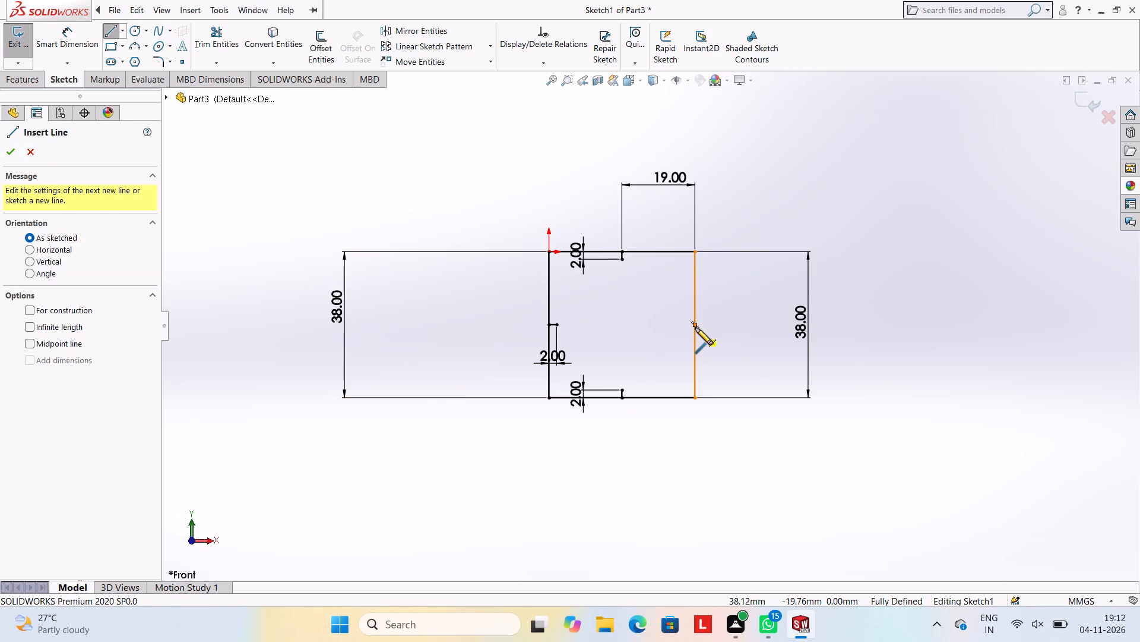
pyautogui.click(695, 325)
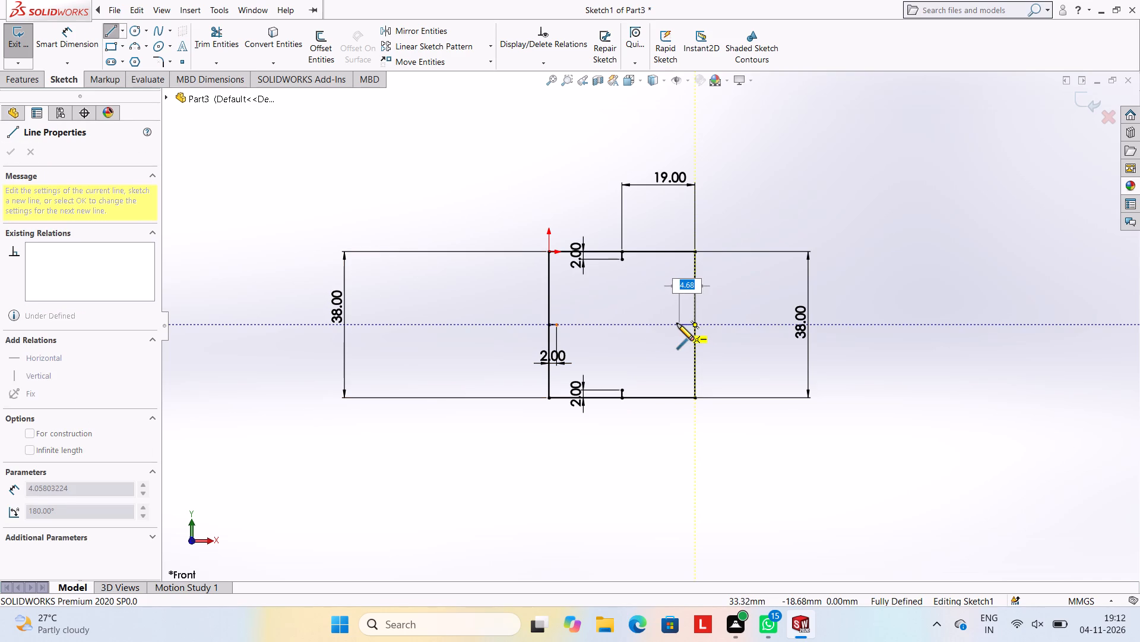
pyautogui.press('2')
pyautogui.press('Return')
pyautogui.press('Escape')
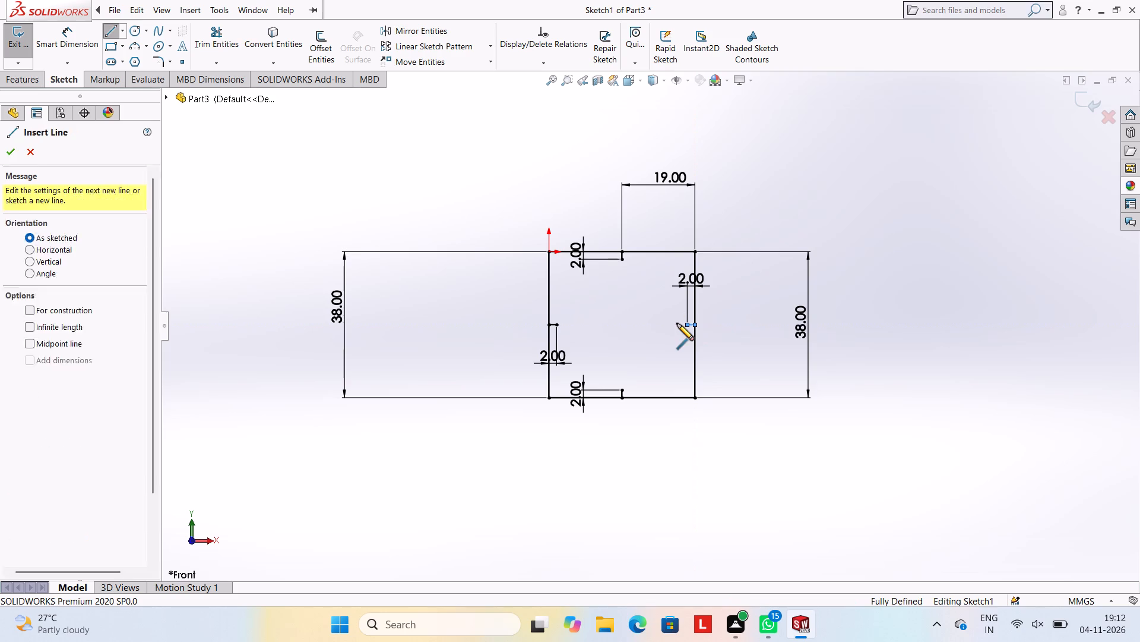
pyautogui.press('Escape')
pyautogui.press('Escape')
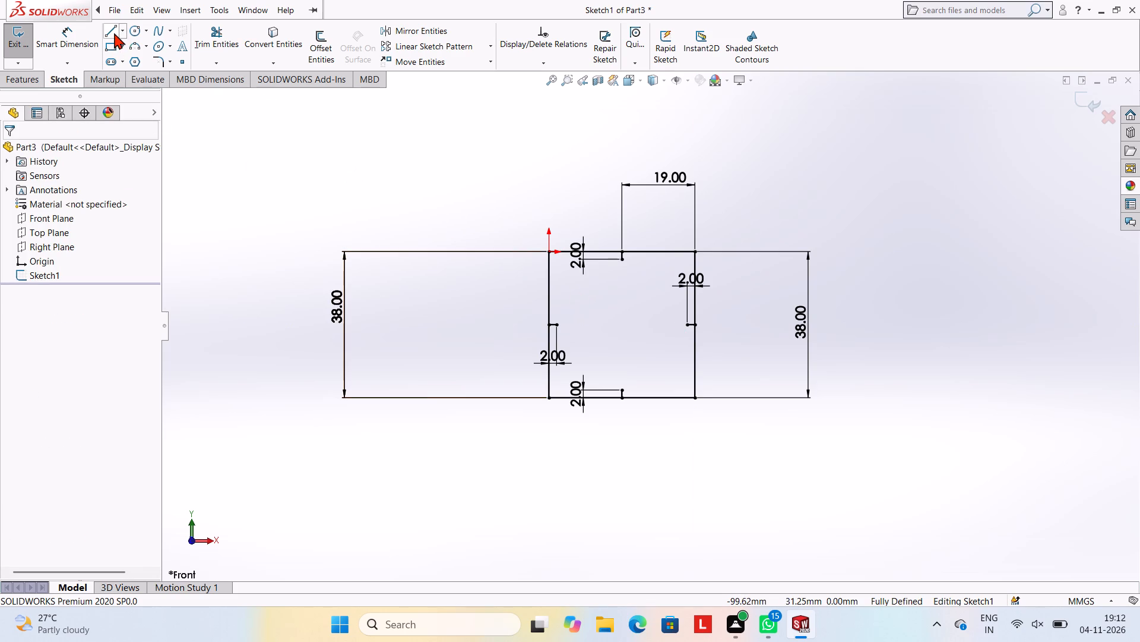
# Draw a closed 34 mm inner square of connected lines, starting and ending at the top 2 mm line's inner end and aligned with the others.
pyautogui.click(110, 31)
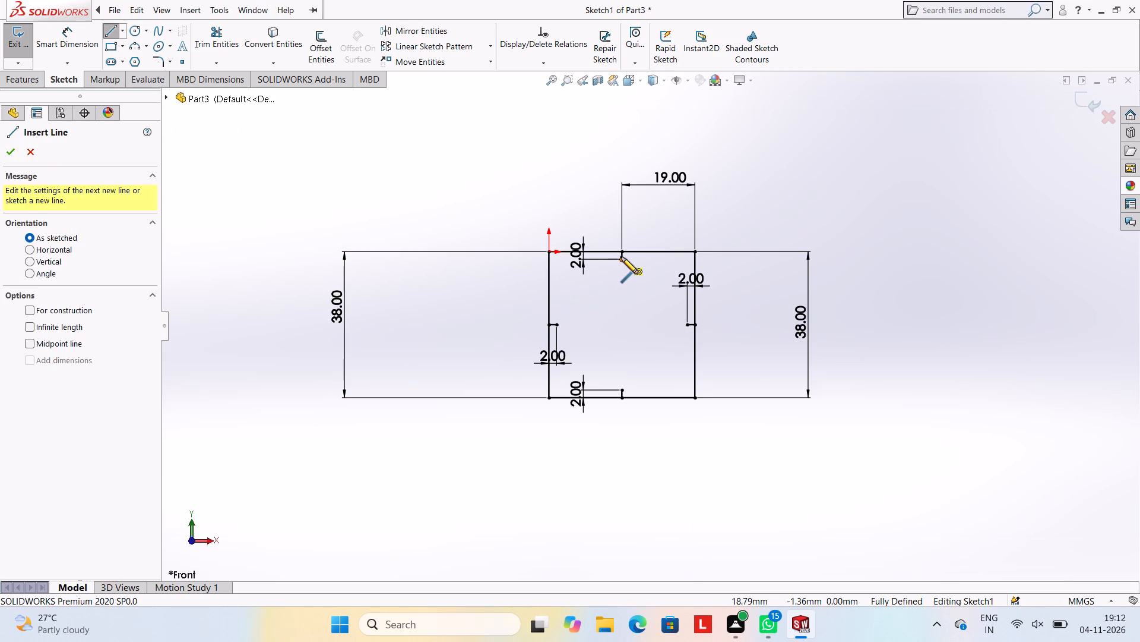
pyautogui.click(621, 257)
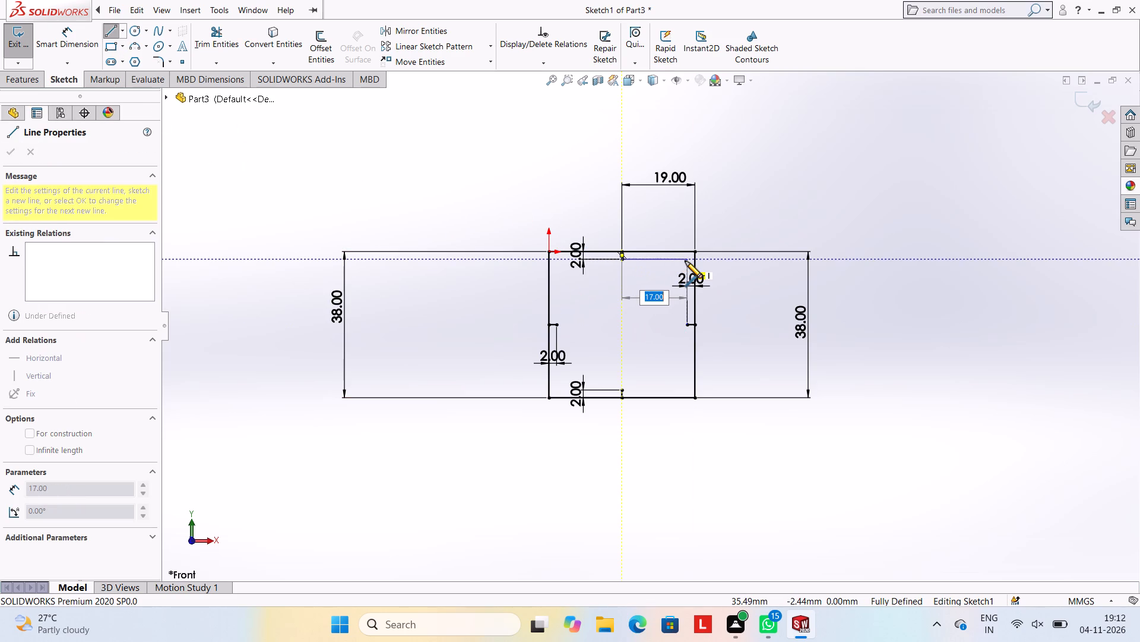
pyautogui.click(685, 261)
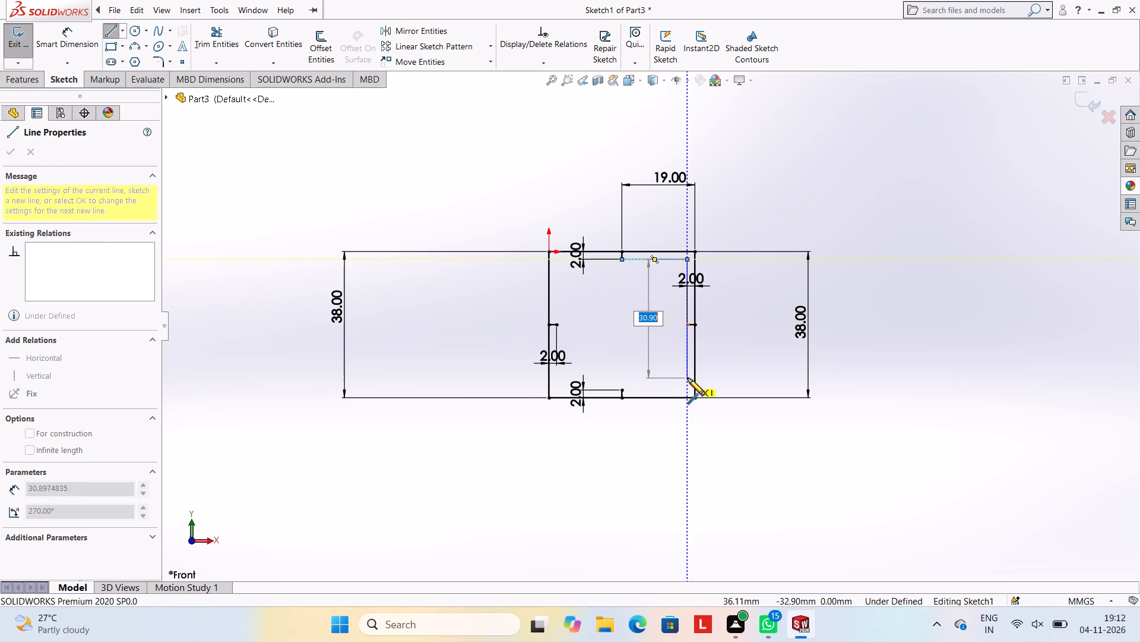
pyautogui.click(688, 389)
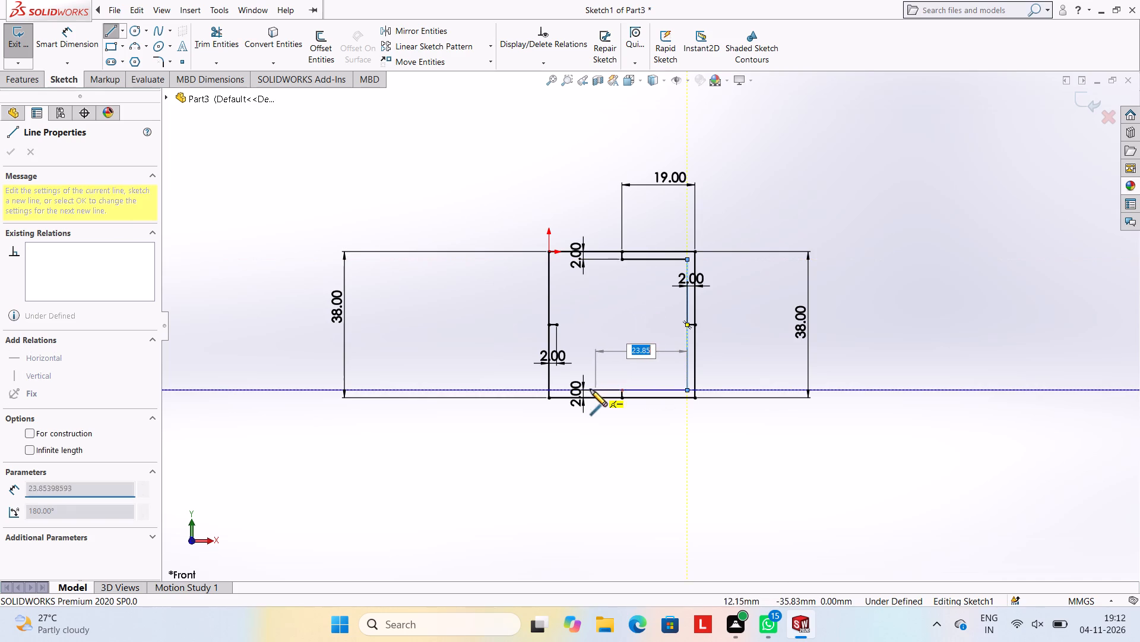
pyautogui.click(559, 390)
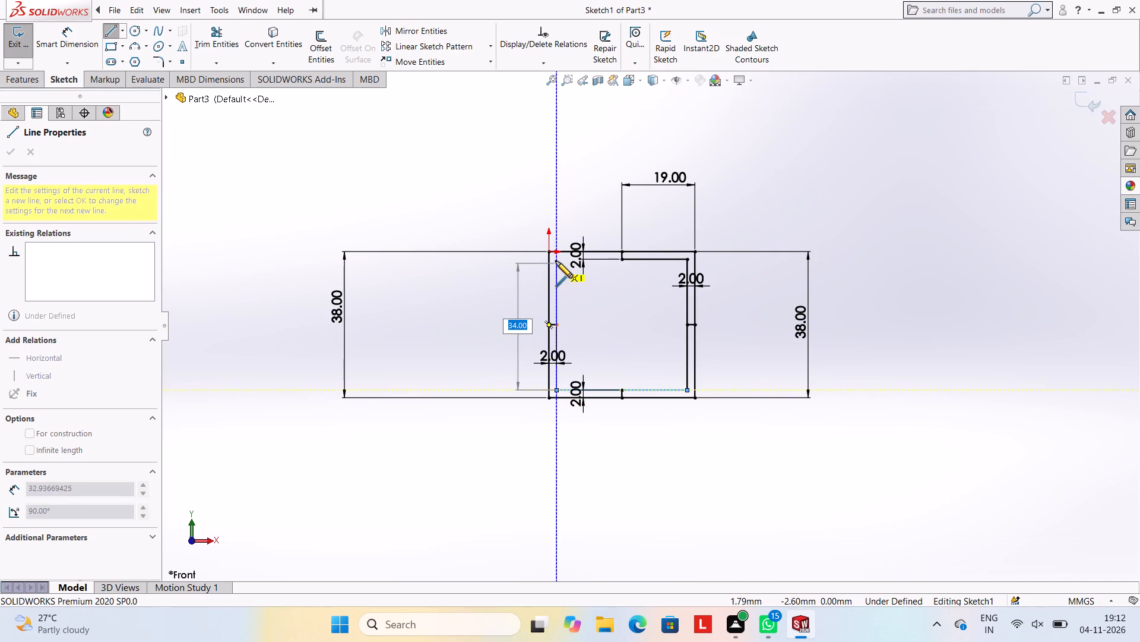
pyautogui.click(556, 261)
pyautogui.click(623, 259)
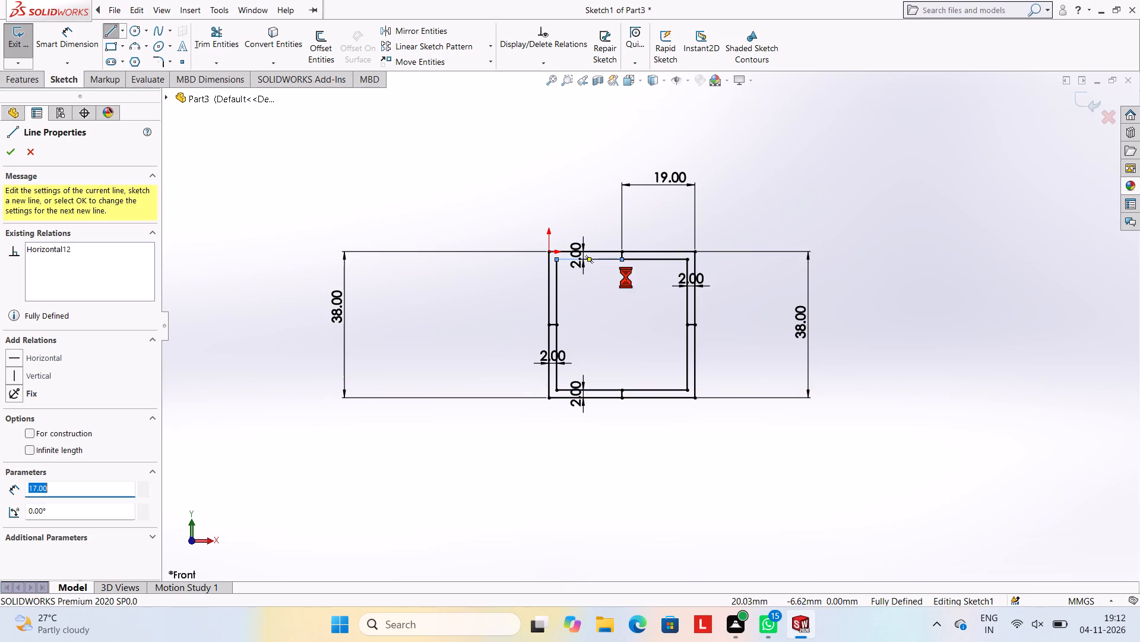
pyautogui.press('Escape')
pyautogui.press('Escape')
pyautogui.press('Escape')
pyautogui.press('Escape')
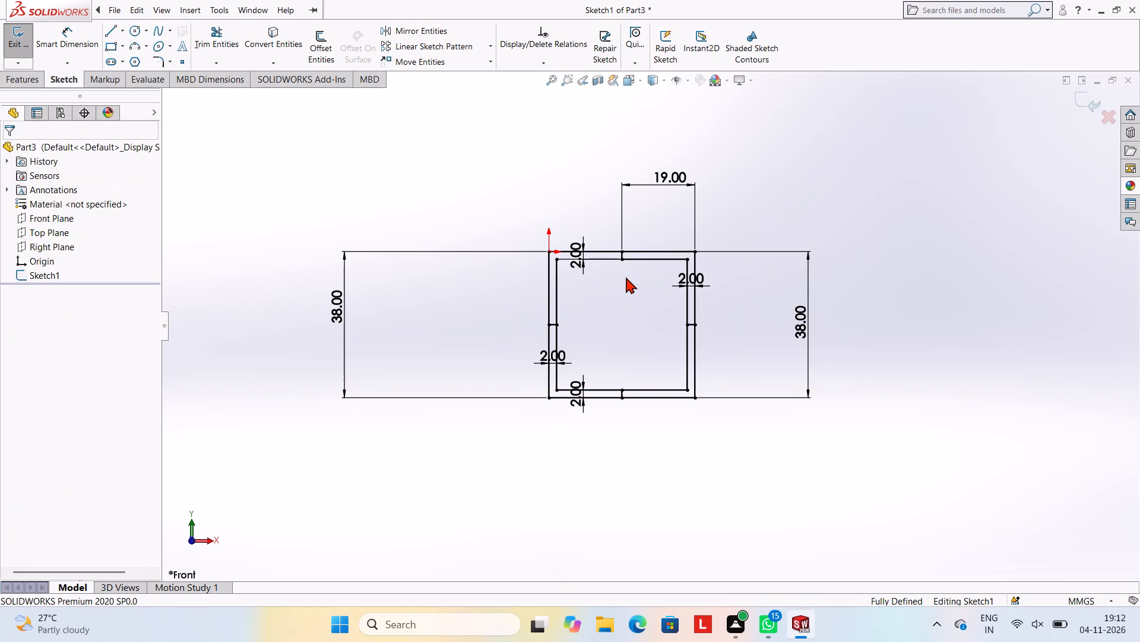
# Trim away the four 2 mm connecting lines between the inner and outer squares.
pyautogui.scroll(-3, 599, 301)
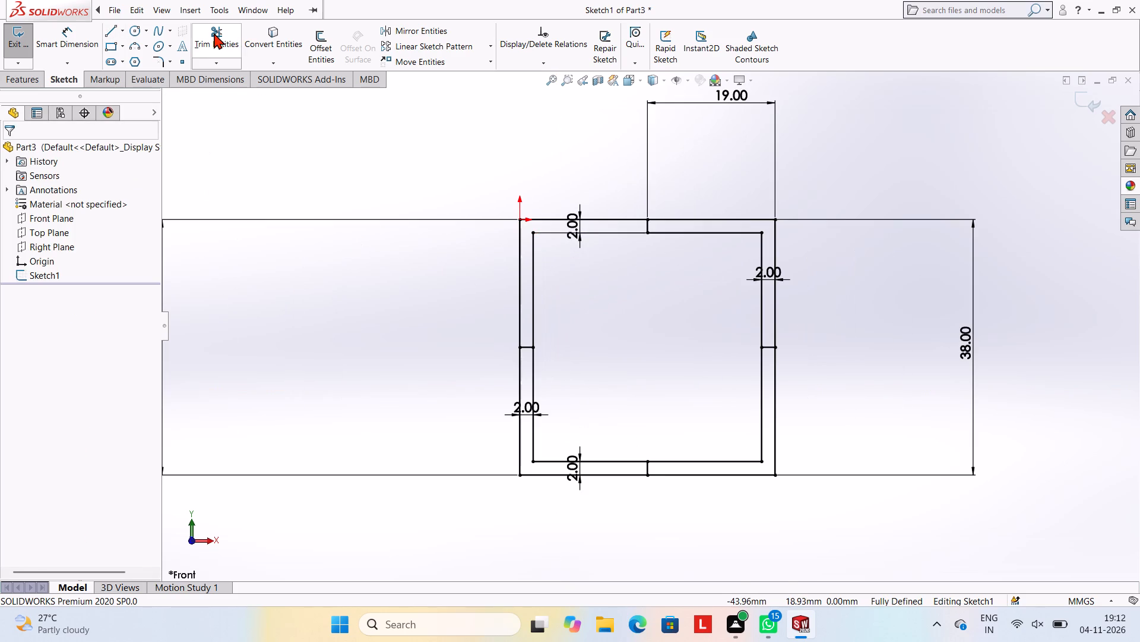
pyautogui.click(214, 33)
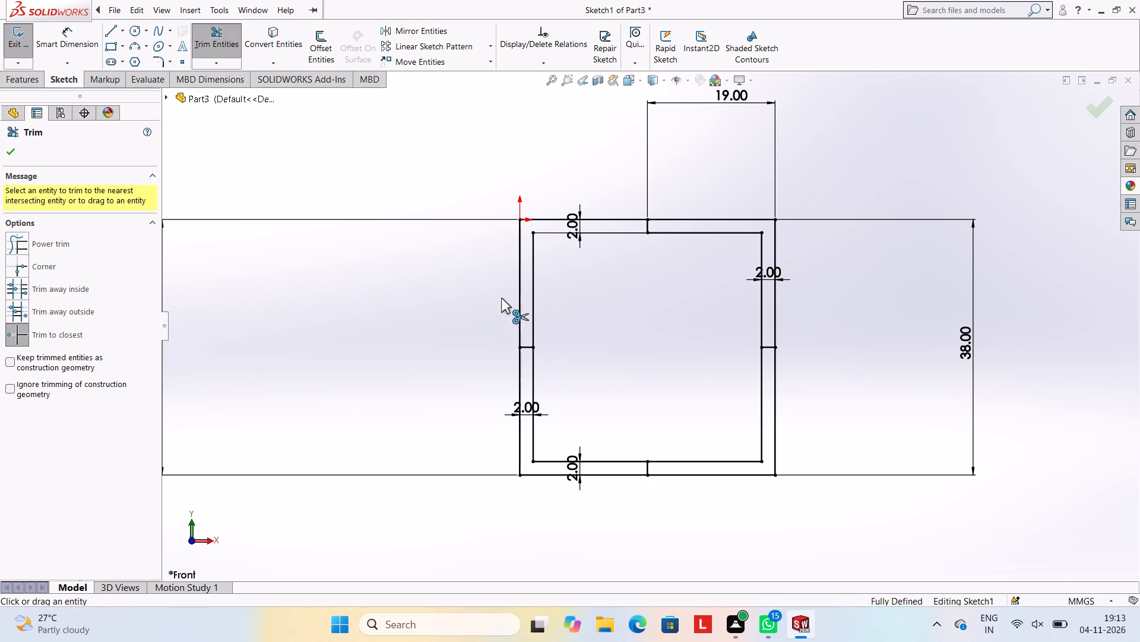
pyautogui.click(525, 348)
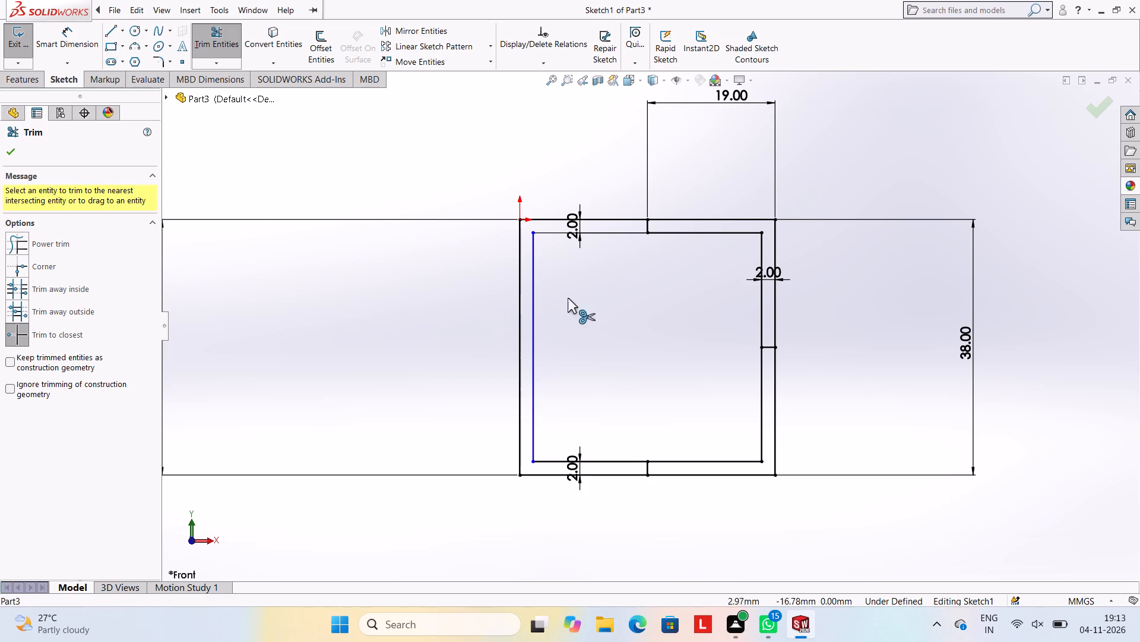
pyautogui.click(649, 226)
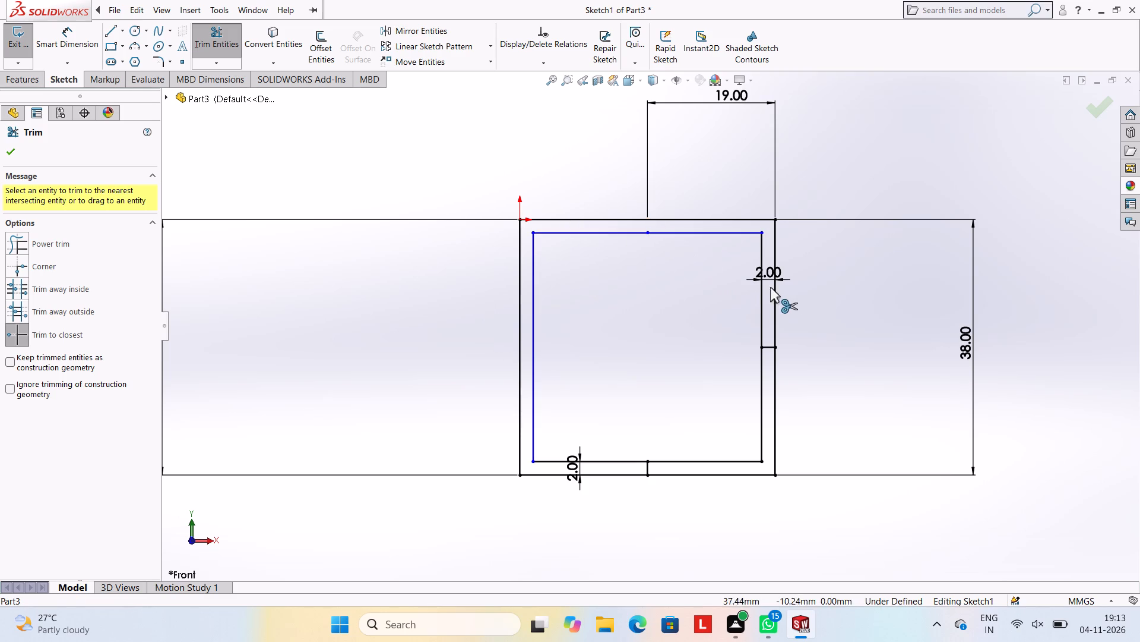
pyautogui.click(771, 346)
pyautogui.click(645, 465)
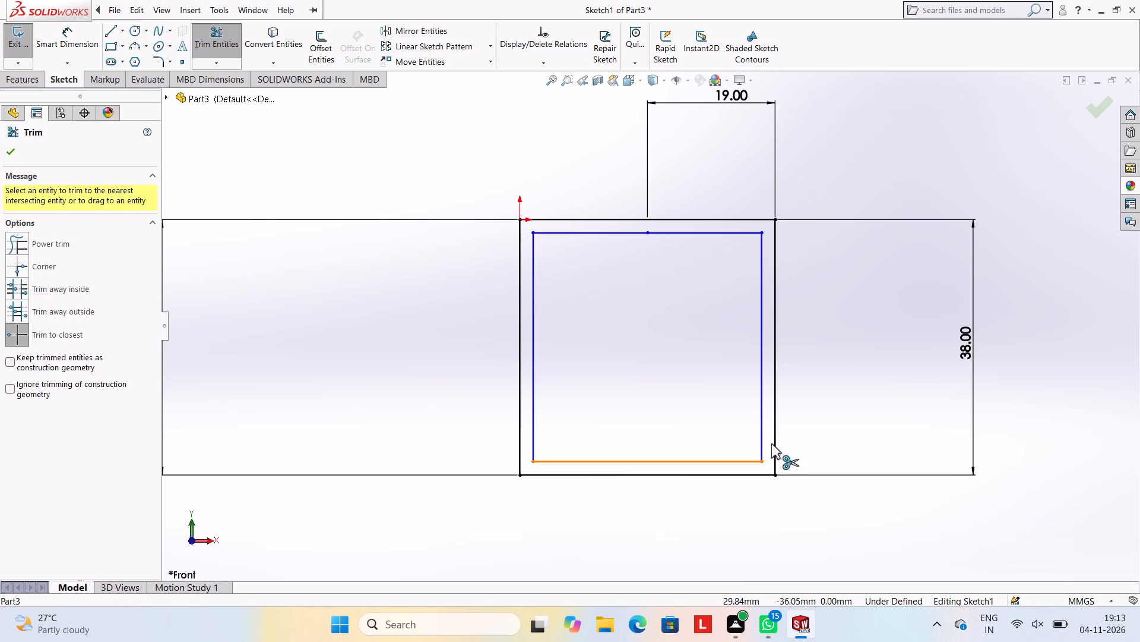
# Replace the inner square's two top half-segments with a single 34 mm horizontal line joining the side lines' upper ends.
pyautogui.click(603, 233)
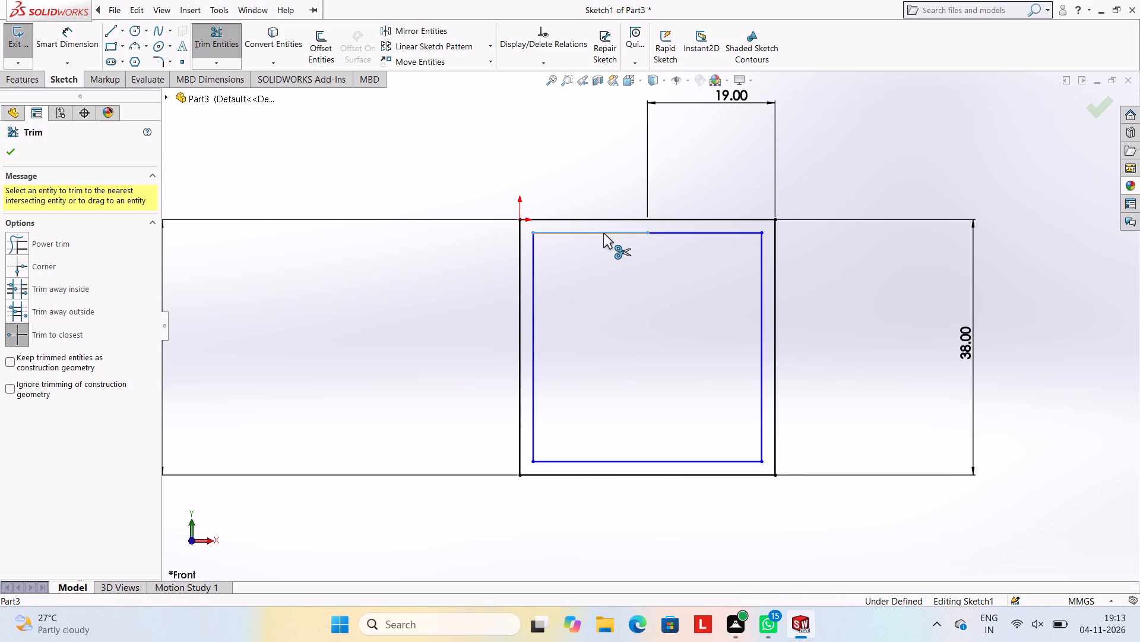
pyautogui.click(698, 233)
pyautogui.click(109, 34)
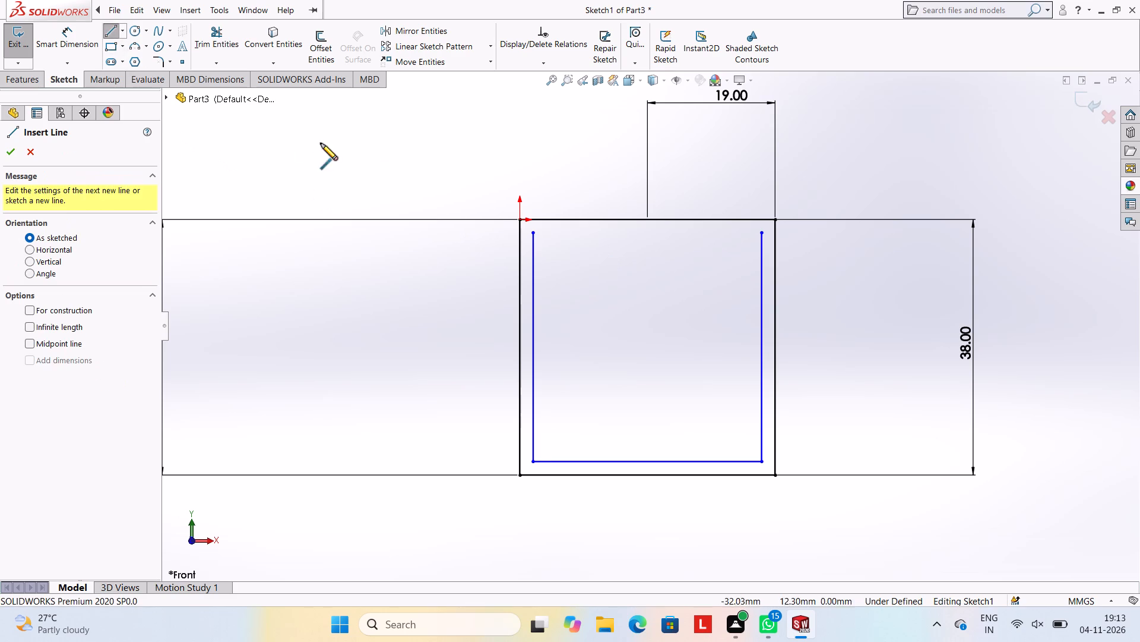
pyautogui.click(534, 232)
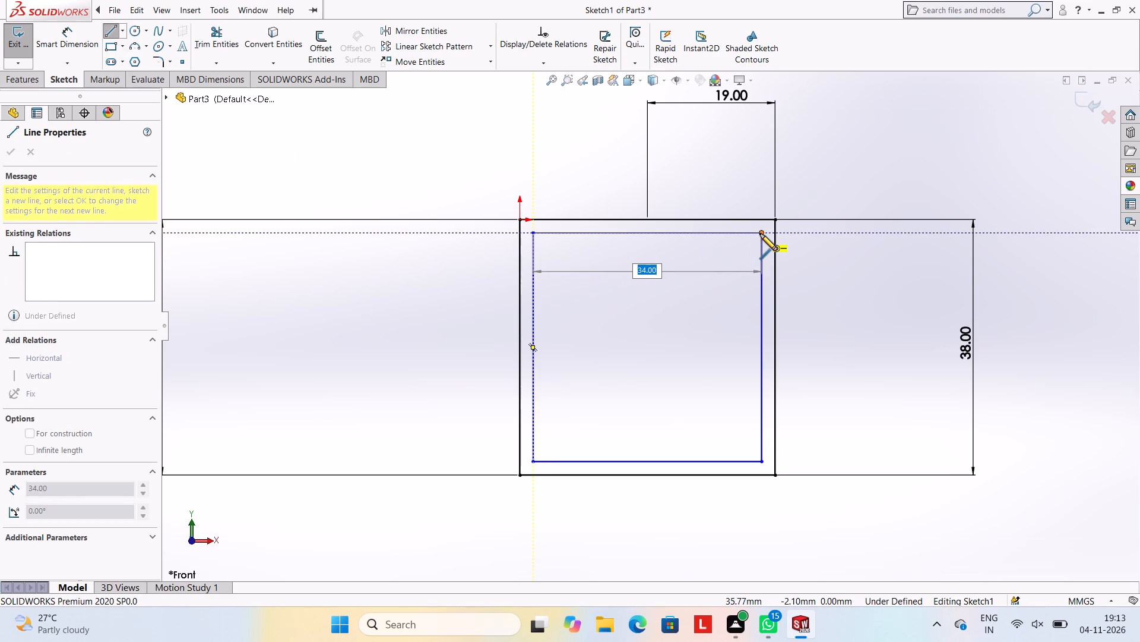
pyautogui.click(760, 234)
pyautogui.press('Escape')
pyautogui.press('Escape')
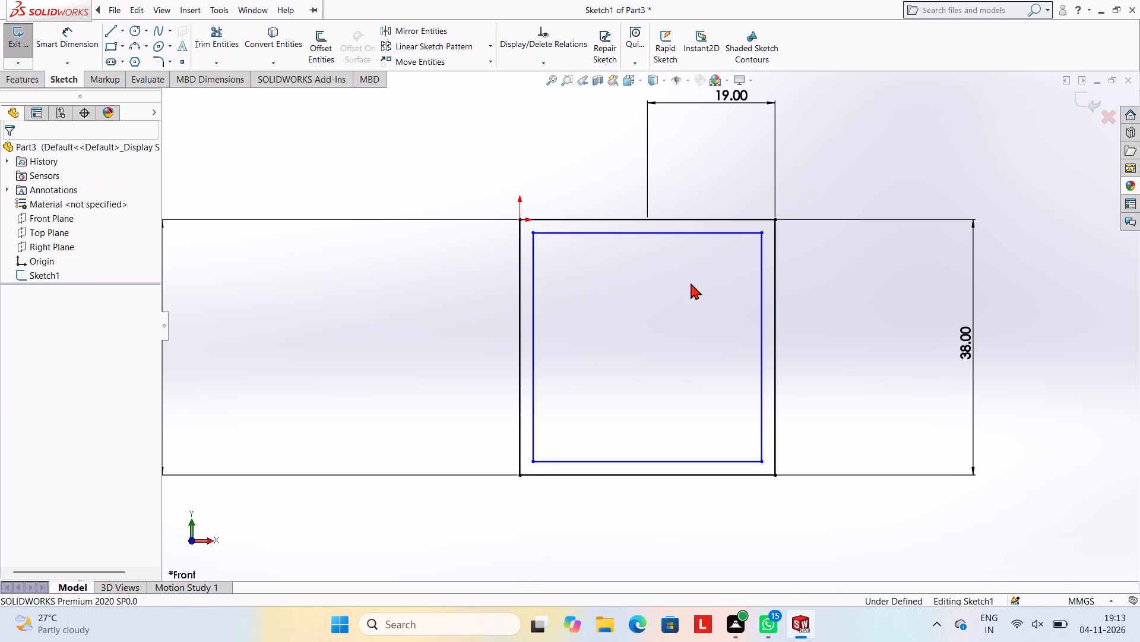
pyautogui.press('Escape')
pyautogui.press('Escape')
pyautogui.press('Escape')
# Dimension the inner square's width between its vertical sides and its height between its horizontal sides, placing both dimensions outside the outer square.
pyautogui.click(66, 39)
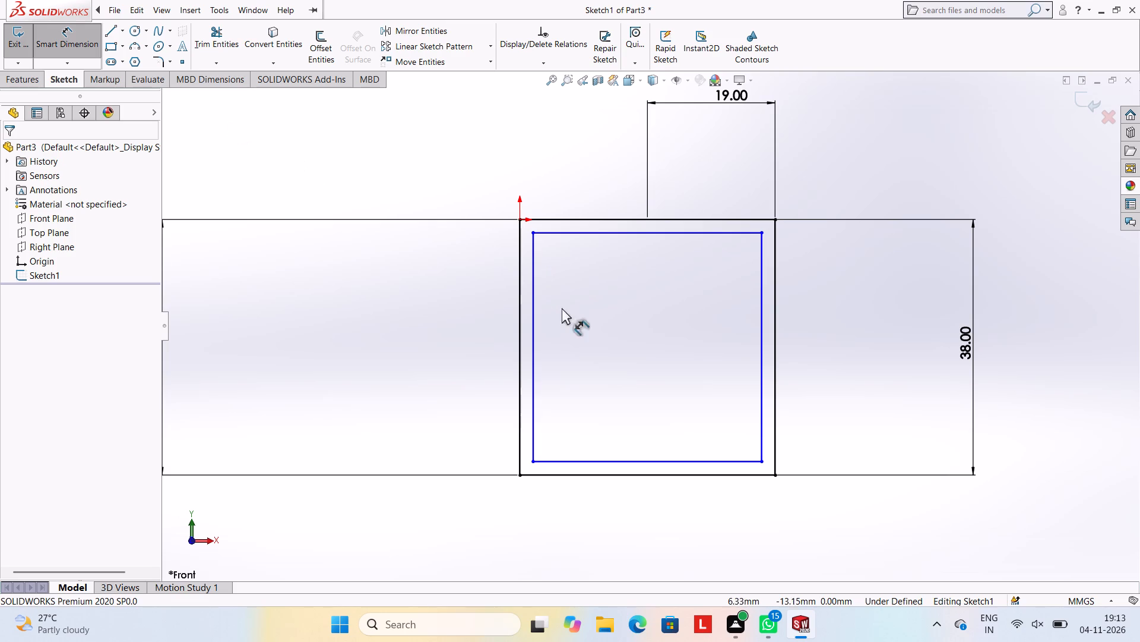
pyautogui.click(534, 304)
pyautogui.click(764, 316)
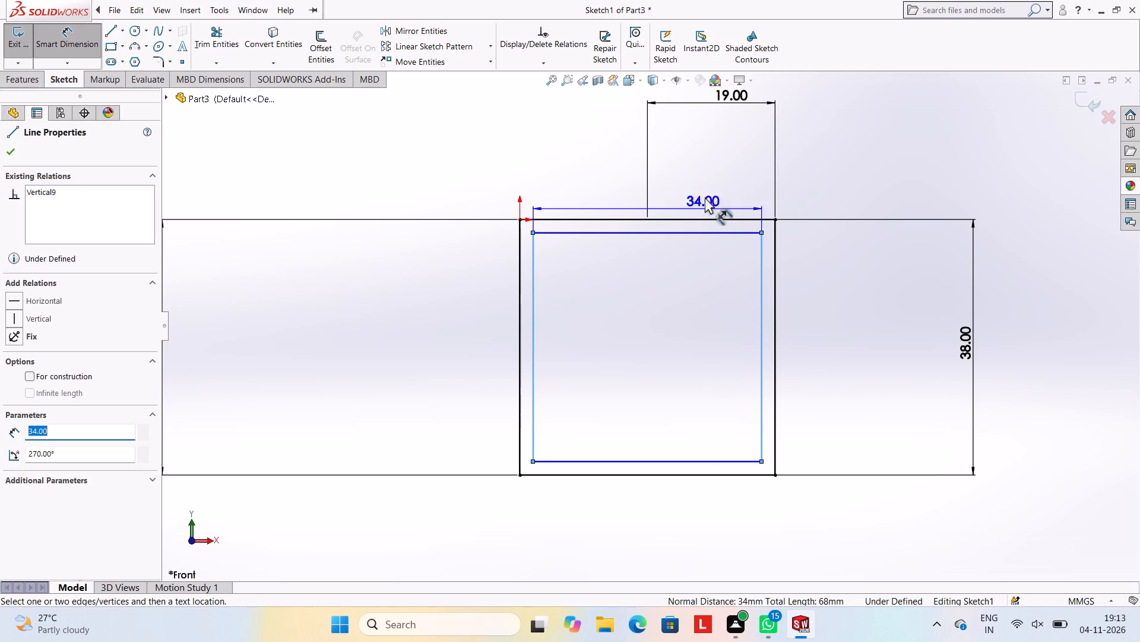
pyautogui.click(703, 166)
pyautogui.click(651, 149)
pyautogui.click(616, 133)
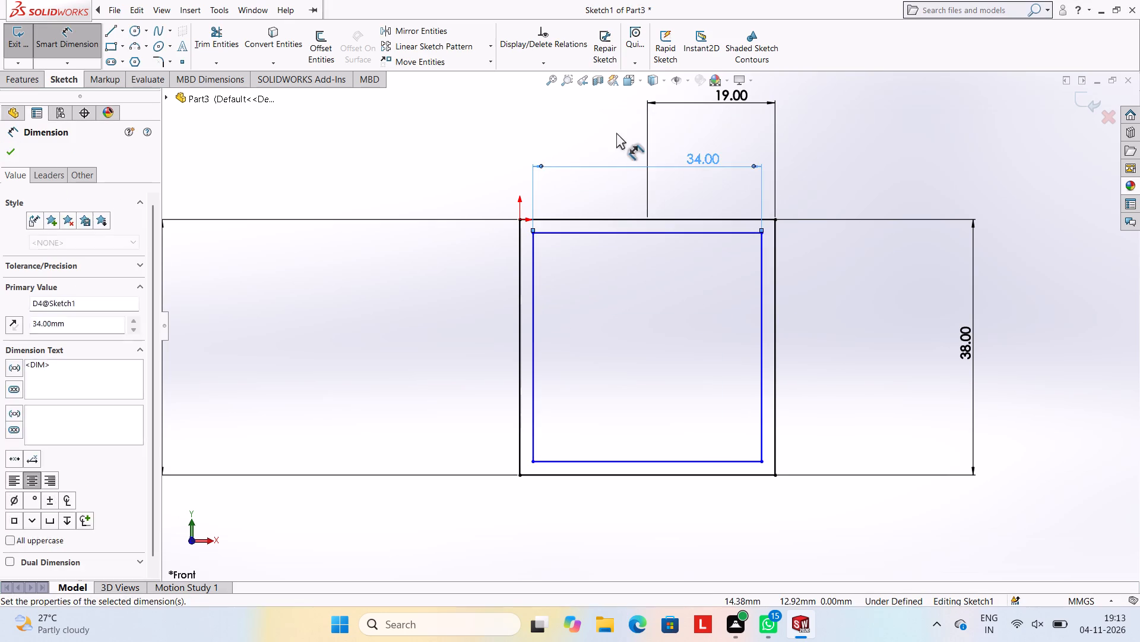
pyautogui.click(625, 229)
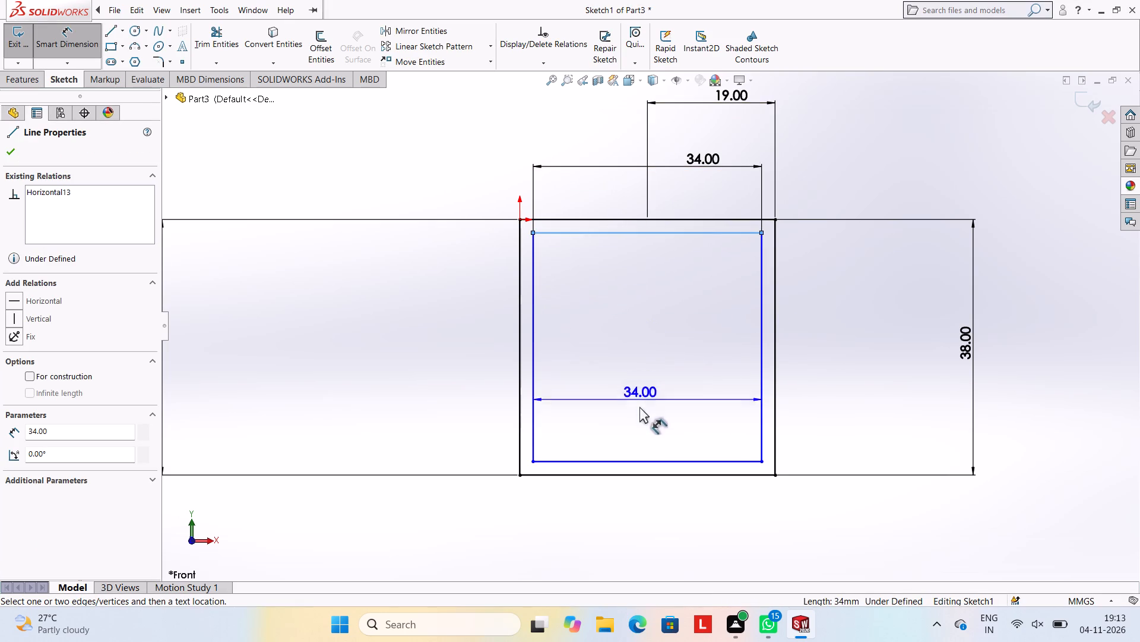
pyautogui.click(619, 464)
pyautogui.click(869, 364)
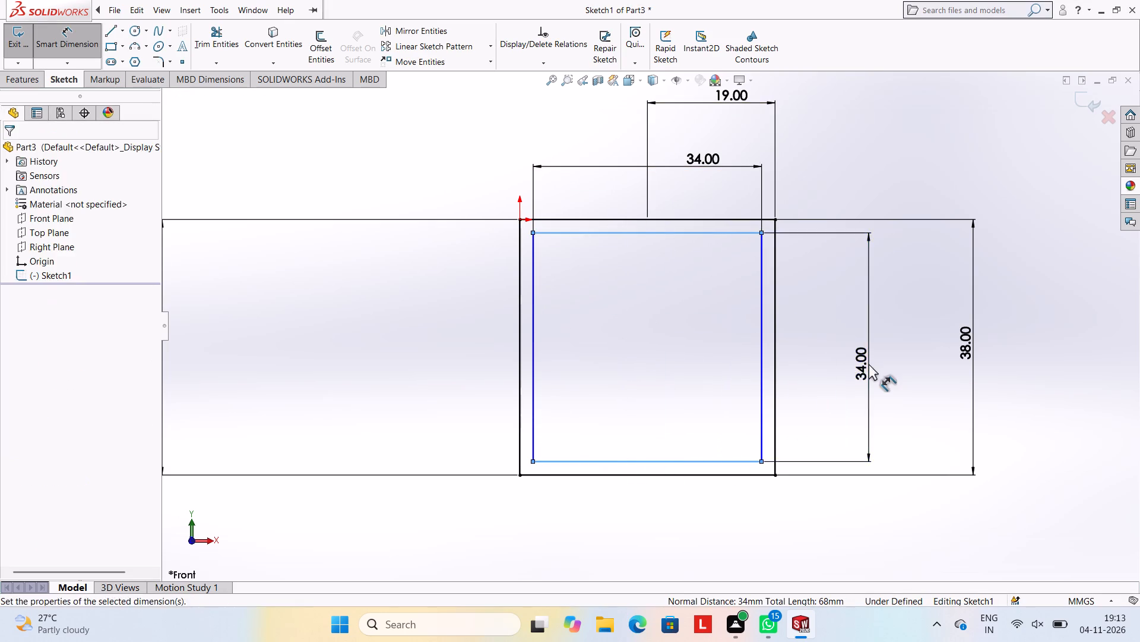
pyautogui.click(822, 345)
pyautogui.click(820, 325)
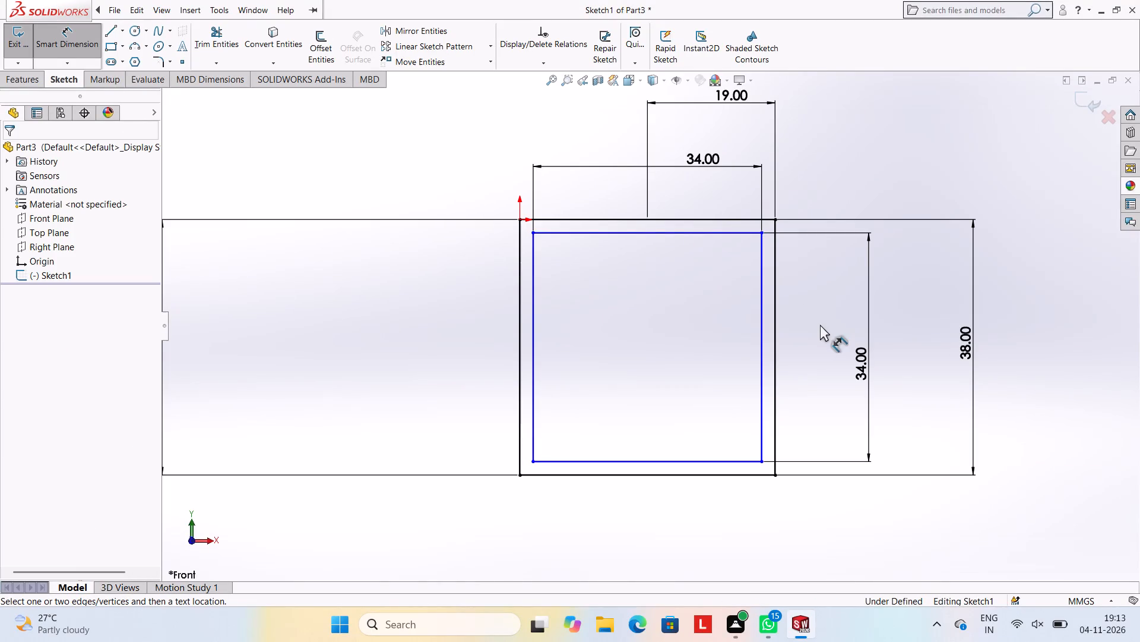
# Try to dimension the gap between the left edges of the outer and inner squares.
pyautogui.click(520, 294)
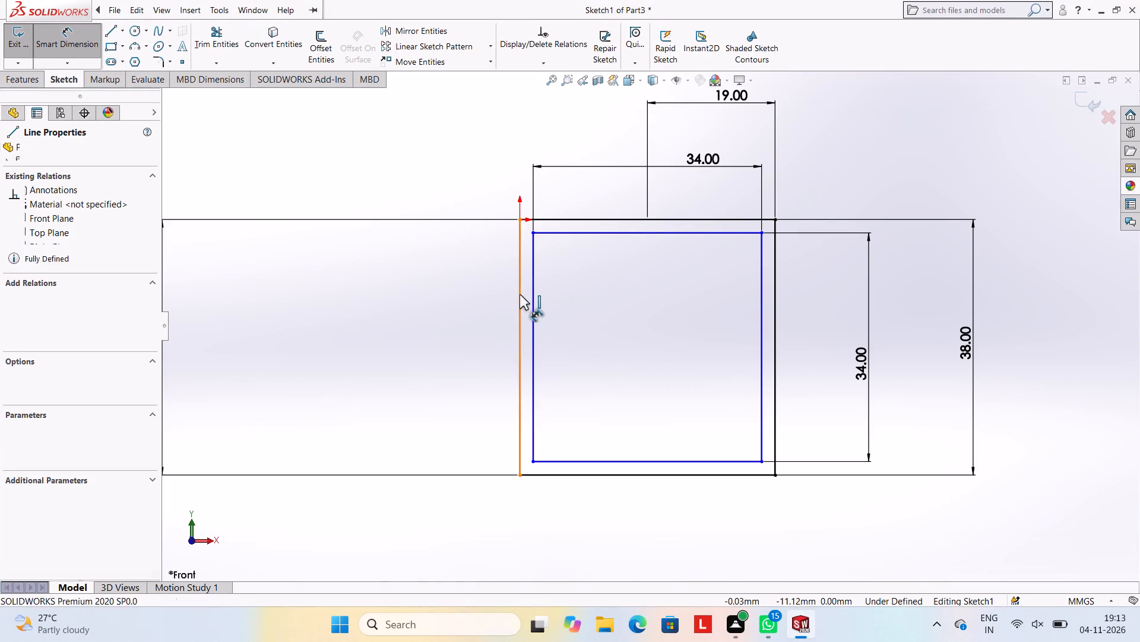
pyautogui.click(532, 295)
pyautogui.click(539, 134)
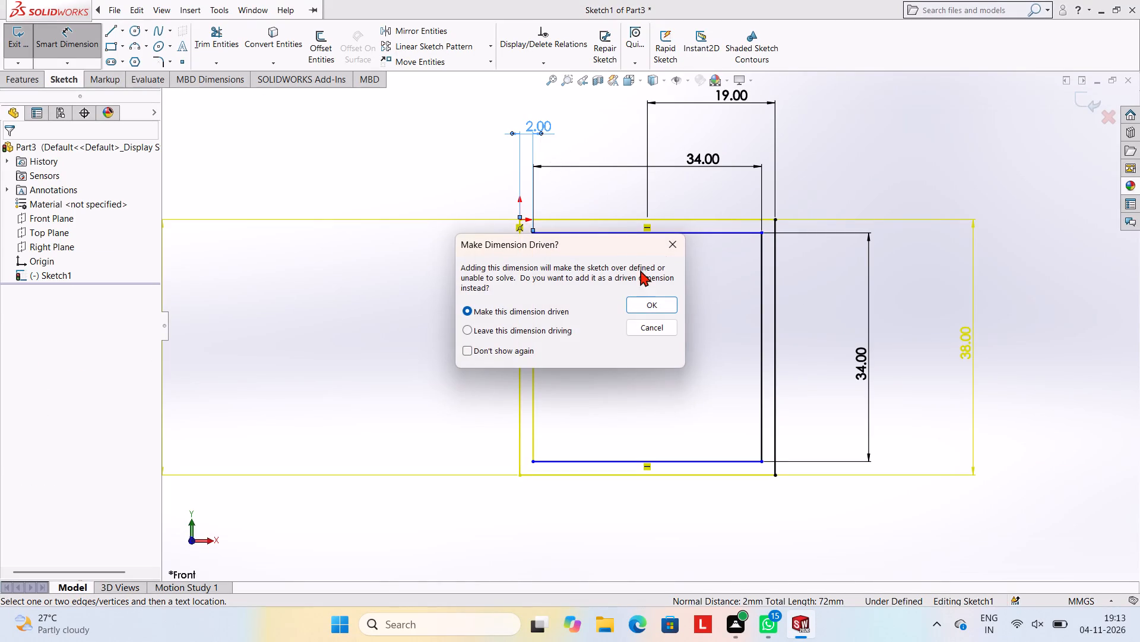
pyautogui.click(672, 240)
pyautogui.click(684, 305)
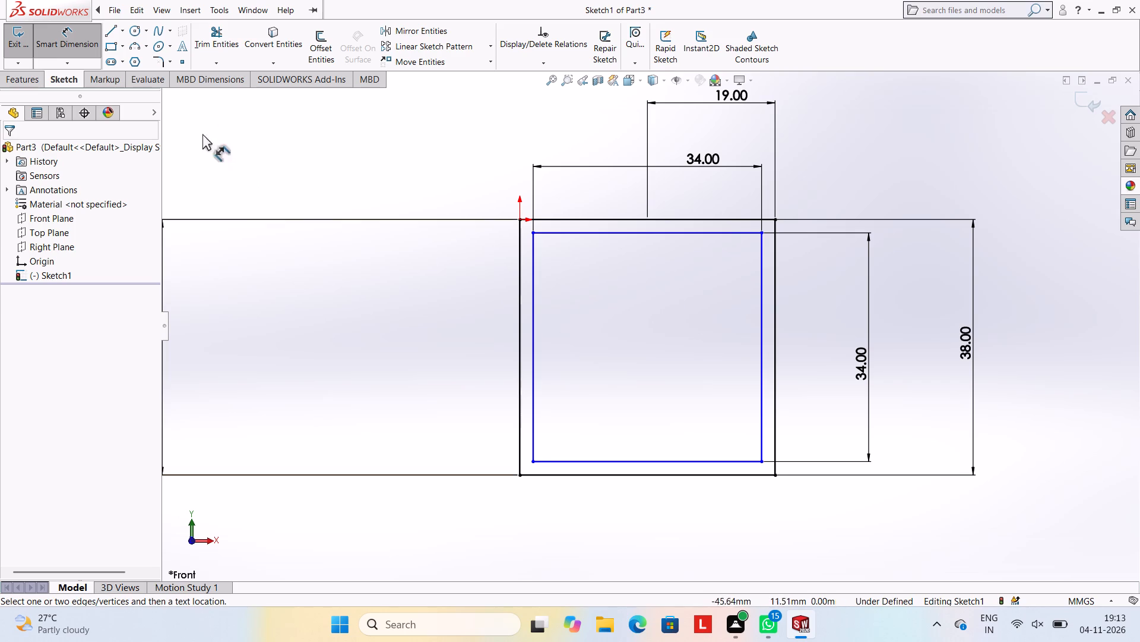
# Round all four corners of the outer square with 5 mm sketch fillets, allowing the affected equal or midpoint relations to be deleted.
pyautogui.click(138, 45)
pyautogui.click(154, 55)
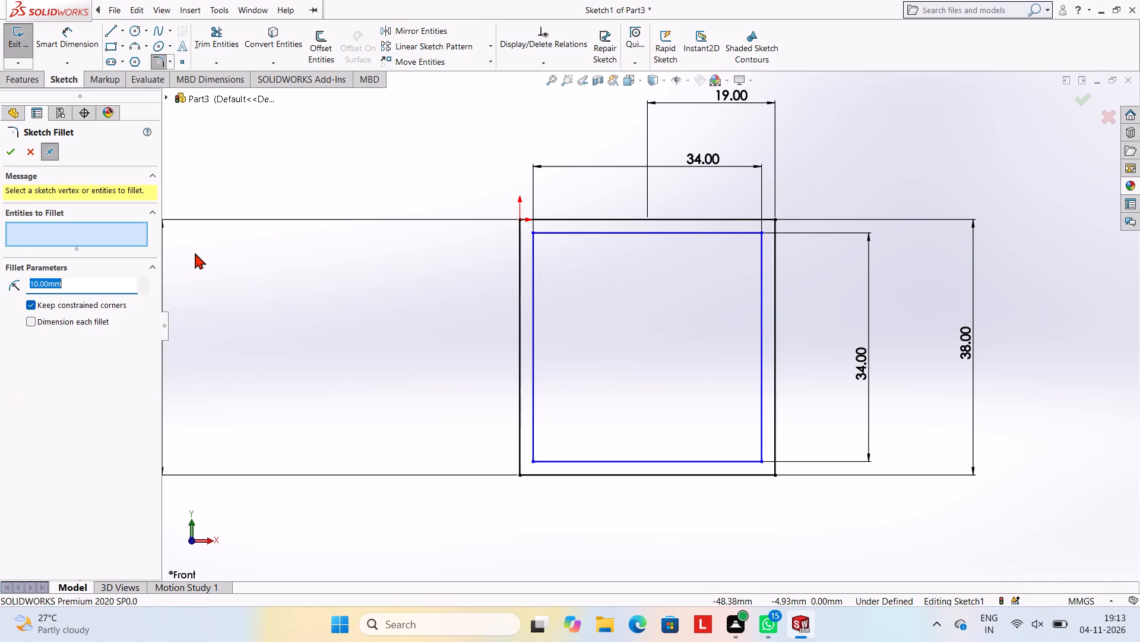
pyautogui.press('5')
pyautogui.press('Return')
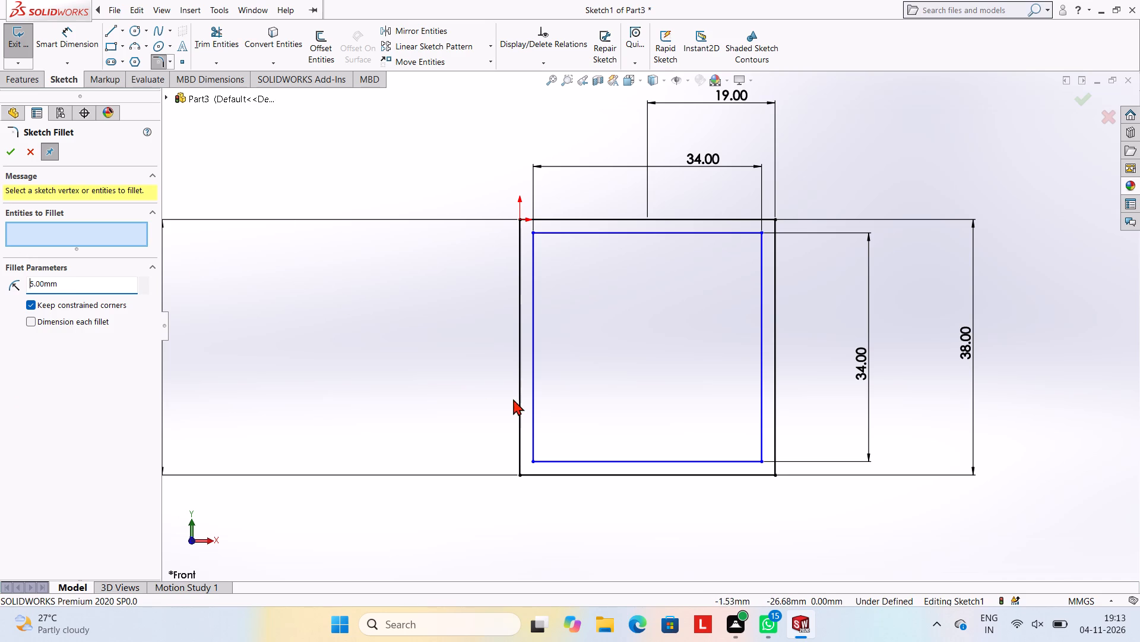
pyautogui.click(519, 402)
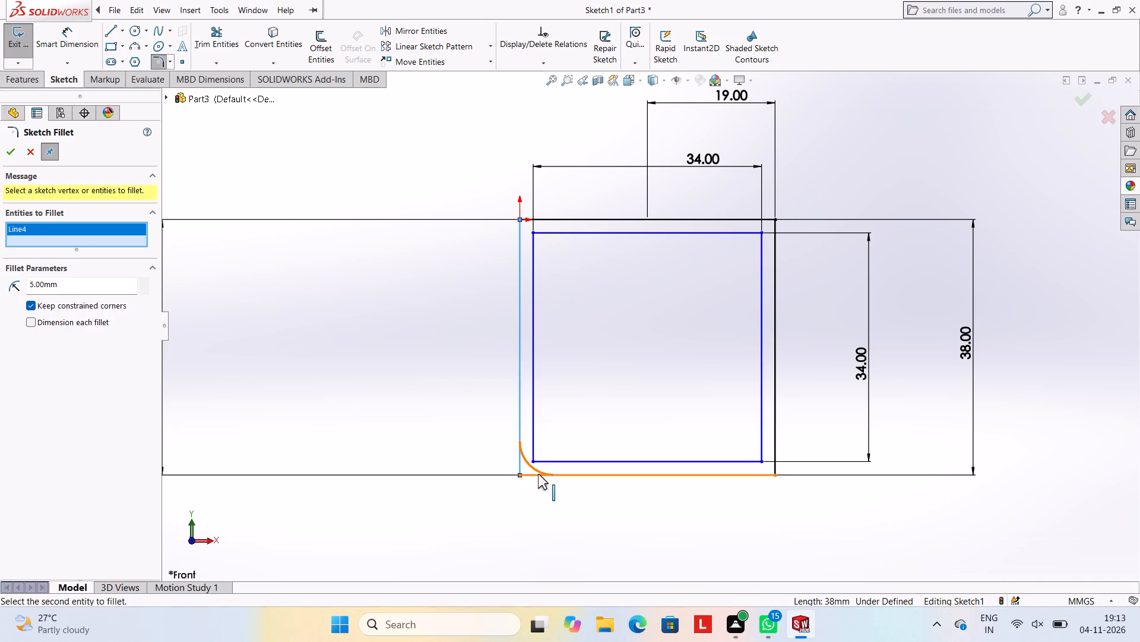
pyautogui.click(538, 474)
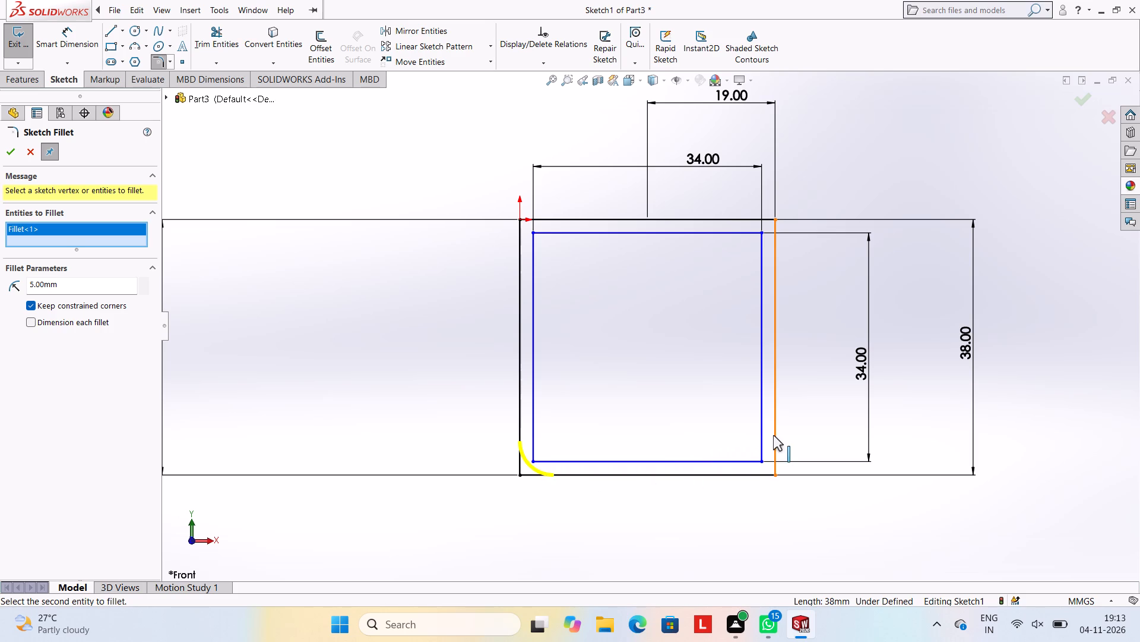
pyautogui.click(773, 435)
pyautogui.click(753, 478)
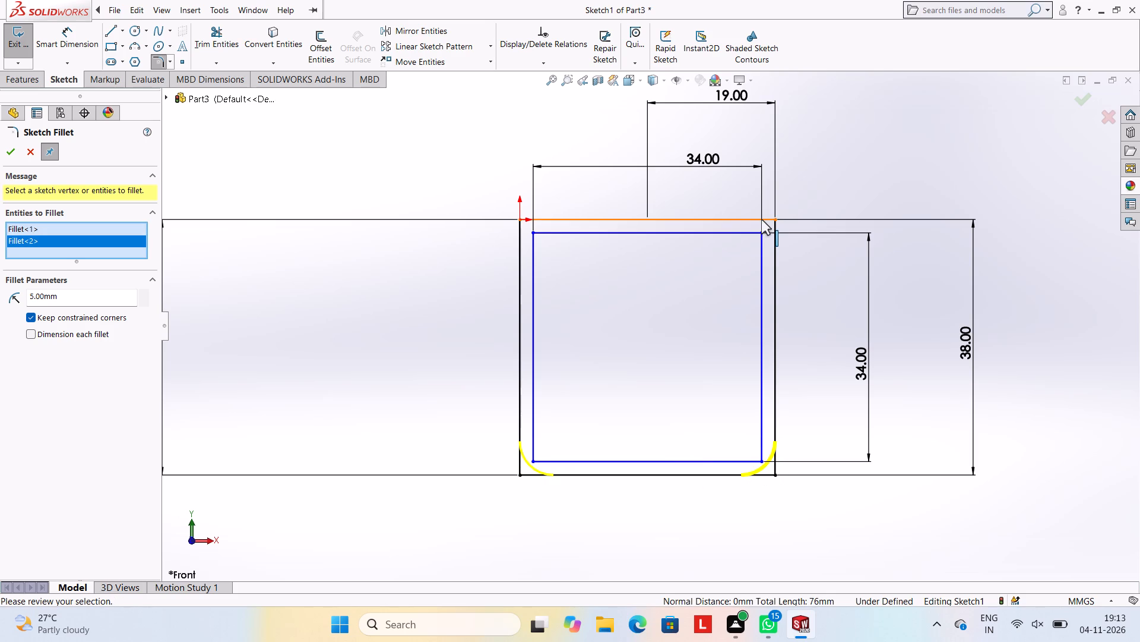
pyautogui.click(761, 219)
pyautogui.click(777, 240)
pyautogui.click(603, 322)
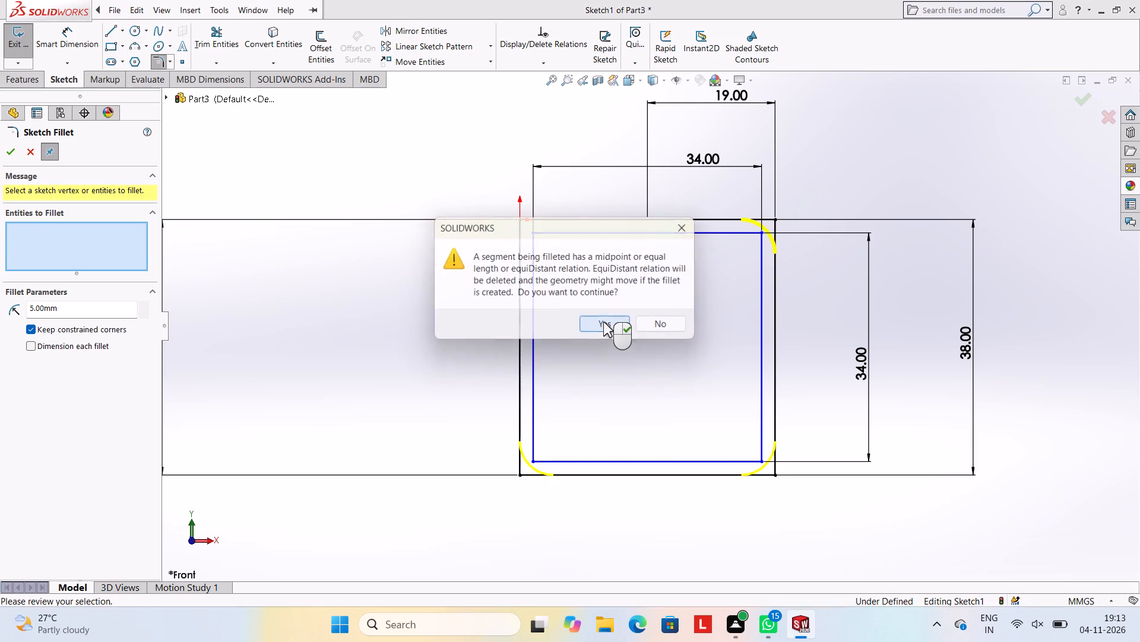
pyautogui.click(547, 218)
pyautogui.click(522, 236)
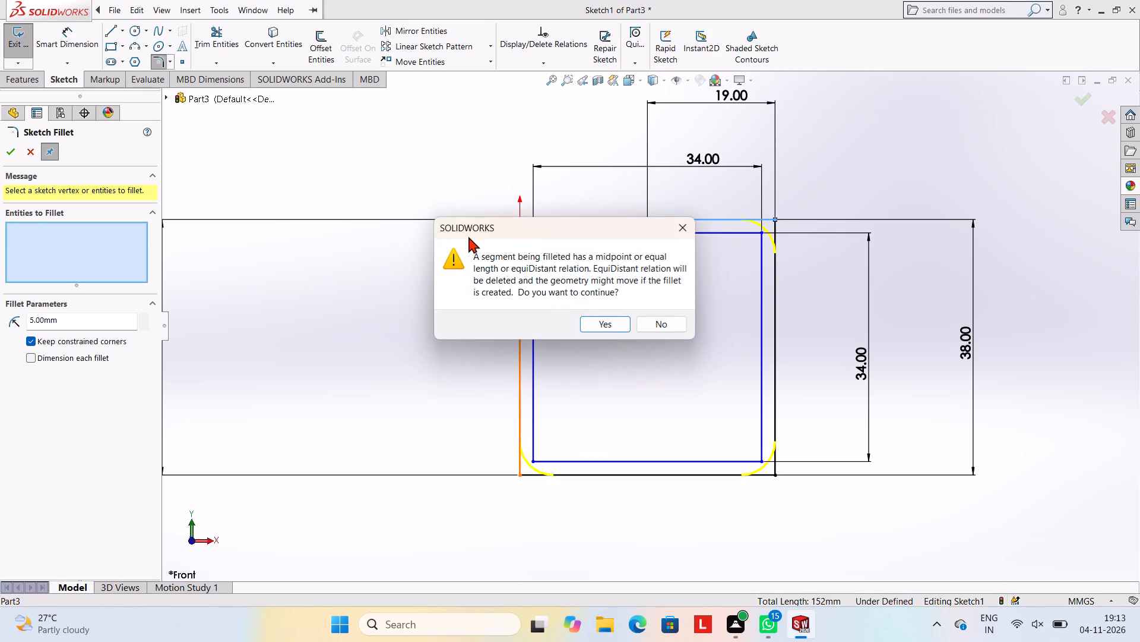
pyautogui.click(610, 326)
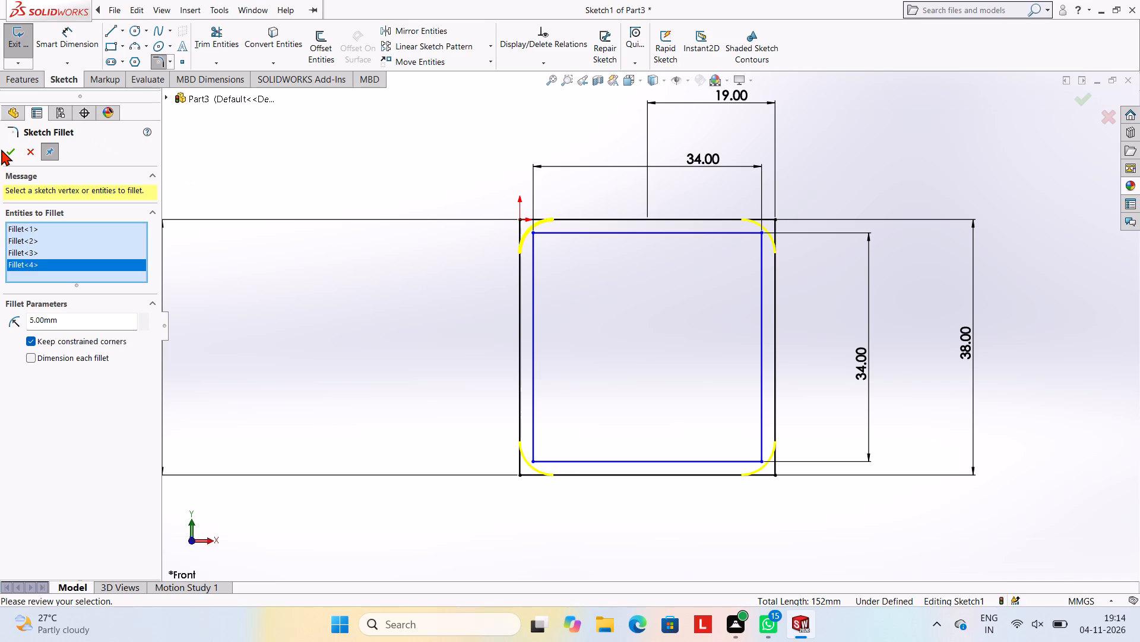
pyautogui.click(1, 149)
pyautogui.click(5, 149)
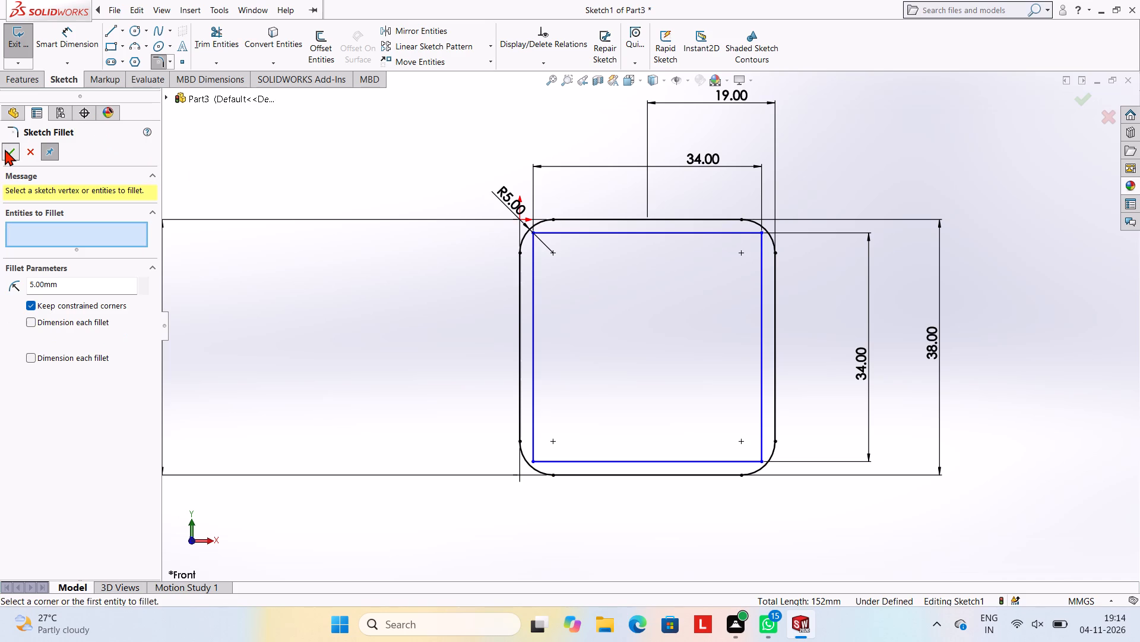
pyautogui.click(355, 201)
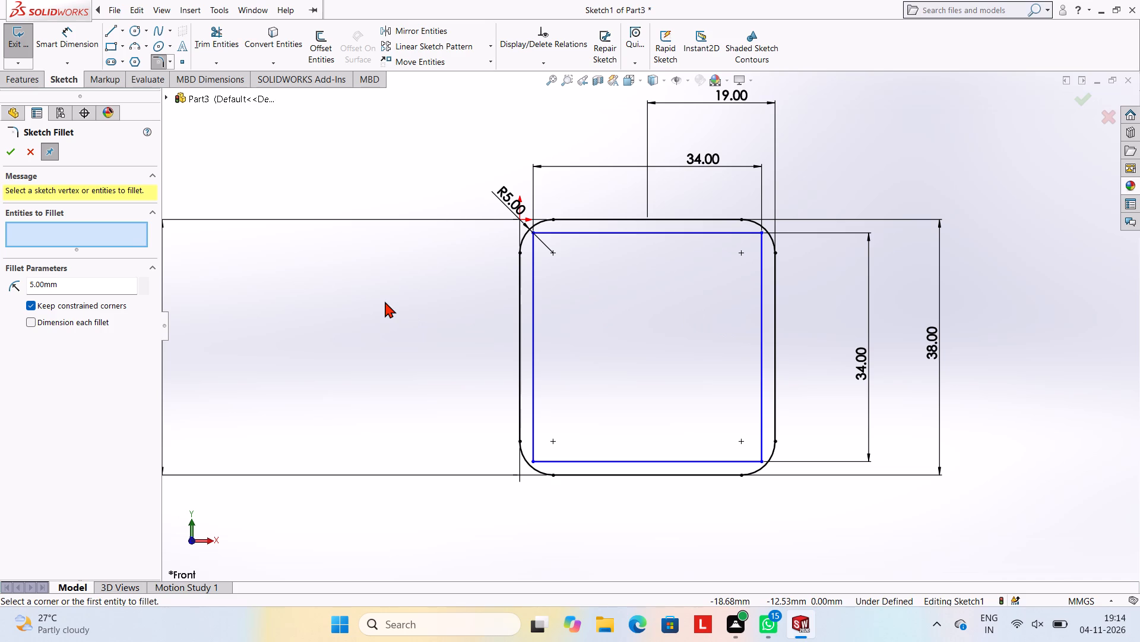
# Round all four corners of the inner square with 3 mm sketch fillets.
pyautogui.click(157, 66)
pyautogui.click(150, 59)
pyautogui.click(154, 60)
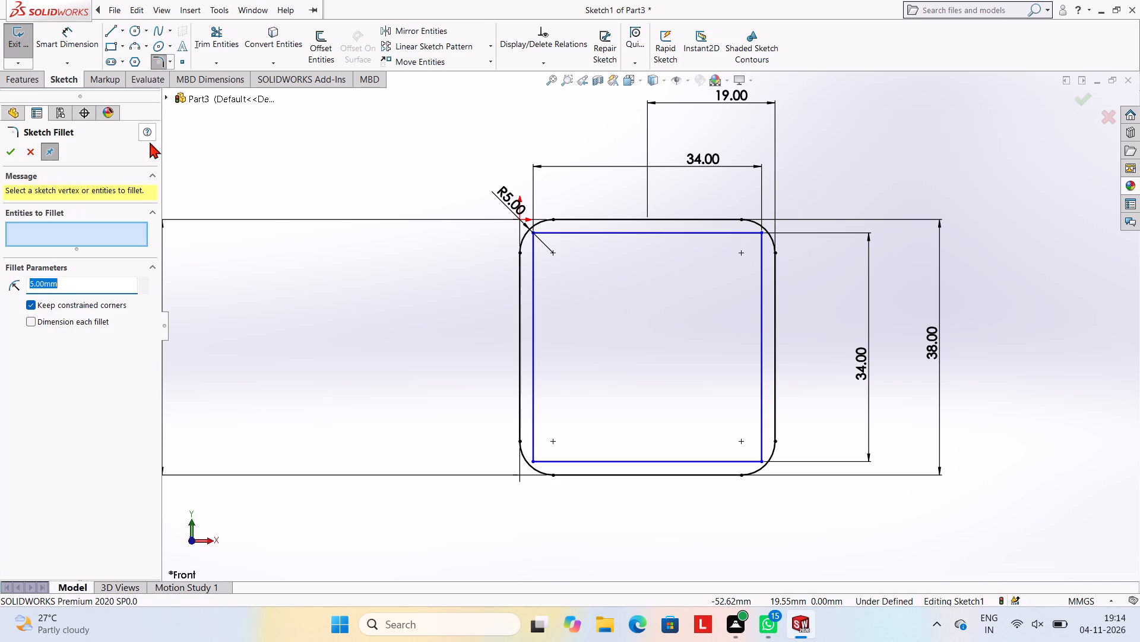
pyautogui.press('3')
pyautogui.press('Return')
pyautogui.click(532, 272)
pyautogui.click(547, 235)
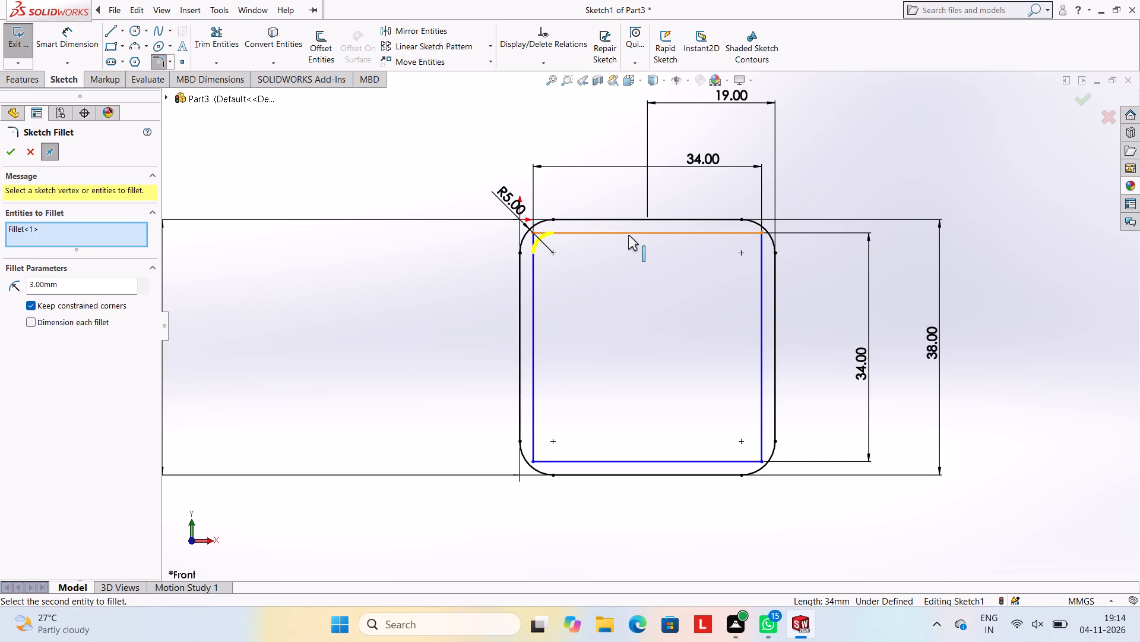
pyautogui.click(725, 232)
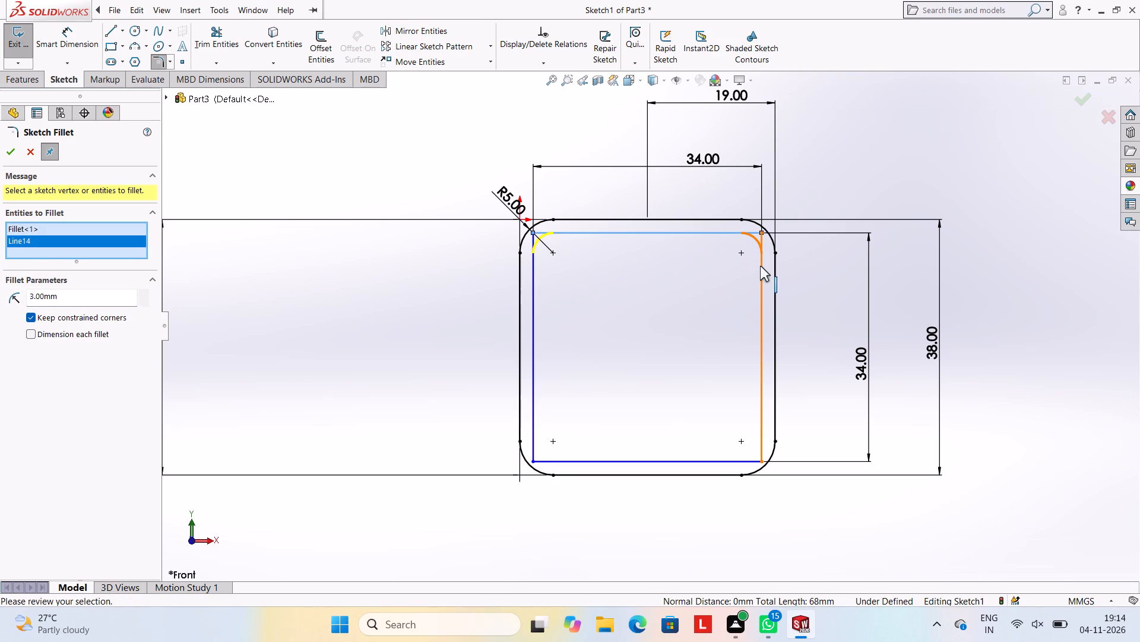
pyautogui.click(760, 266)
pyautogui.click(763, 401)
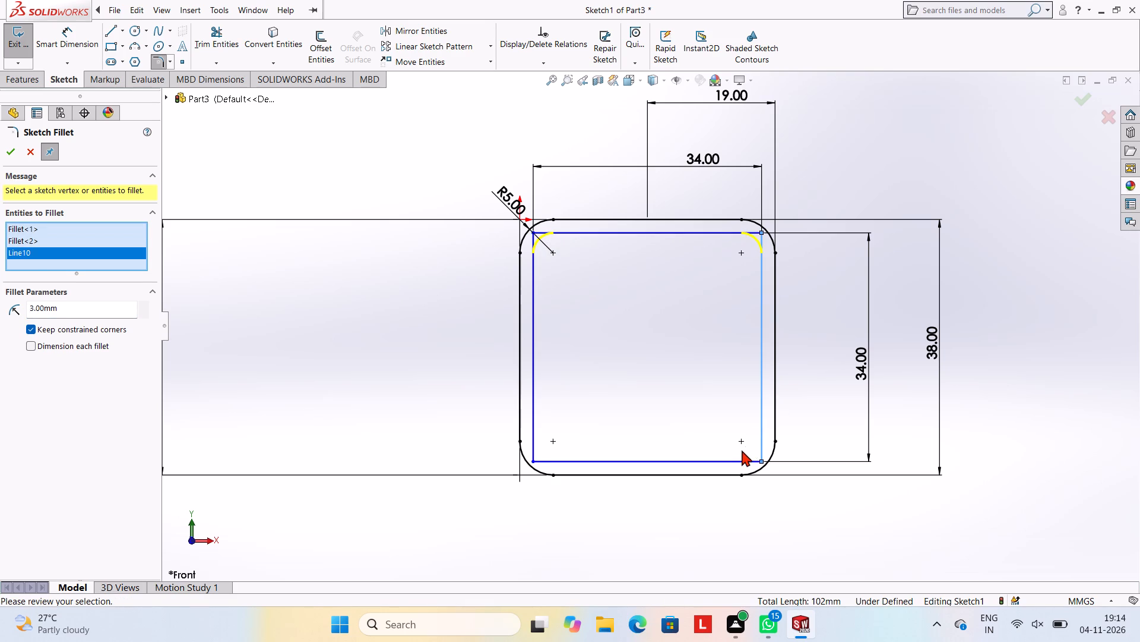
pyautogui.click(737, 460)
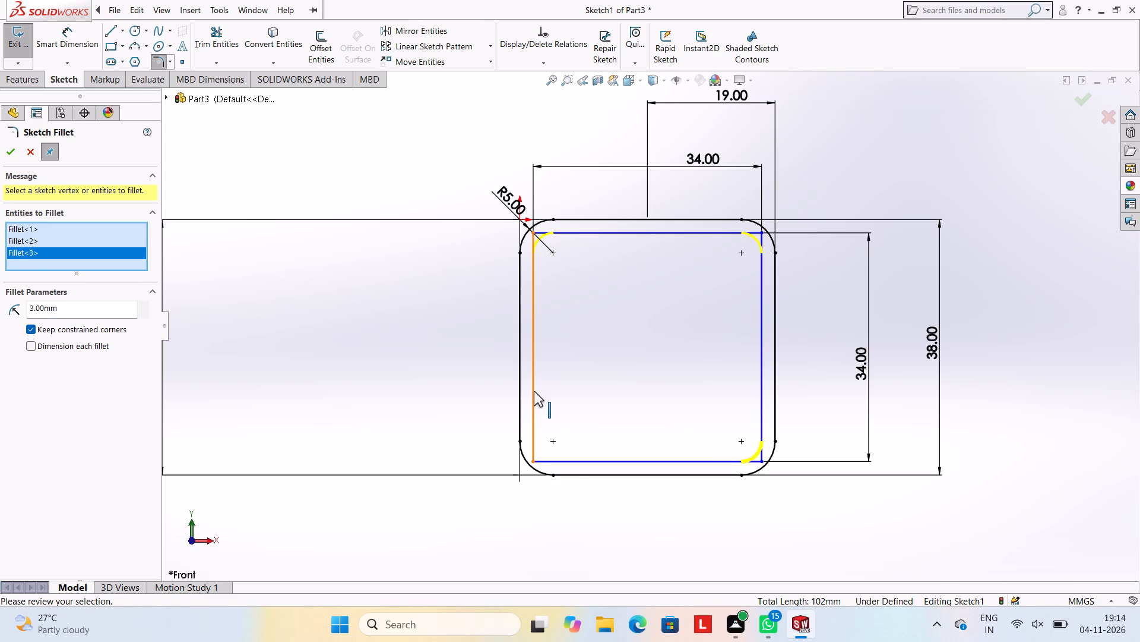
pyautogui.click(534, 391)
pyautogui.click(565, 461)
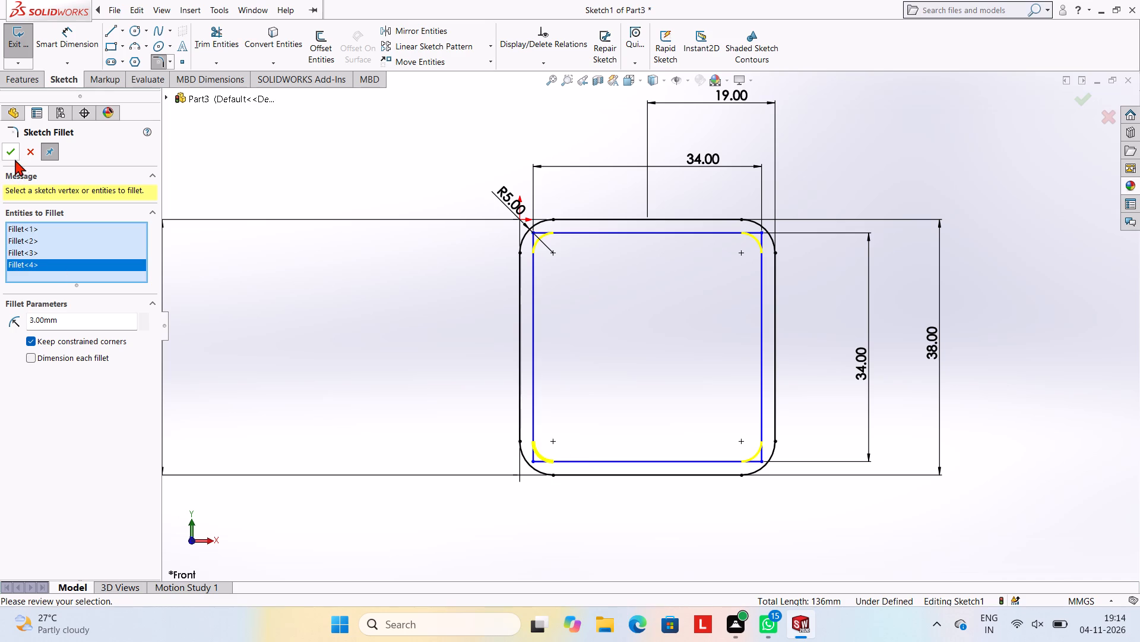
pyautogui.click(12, 147)
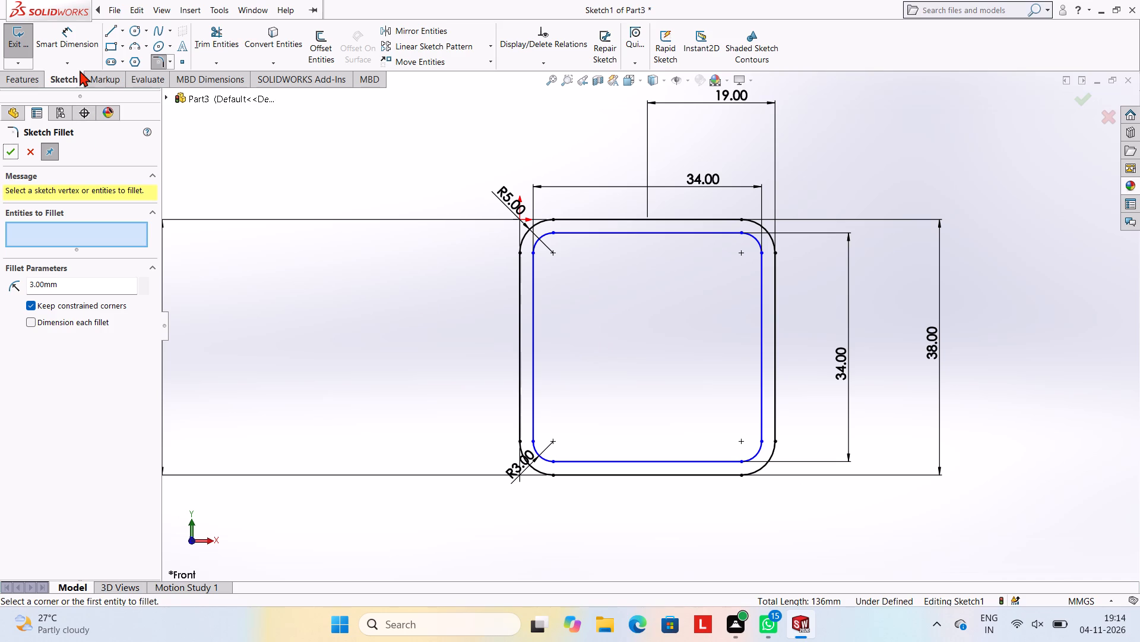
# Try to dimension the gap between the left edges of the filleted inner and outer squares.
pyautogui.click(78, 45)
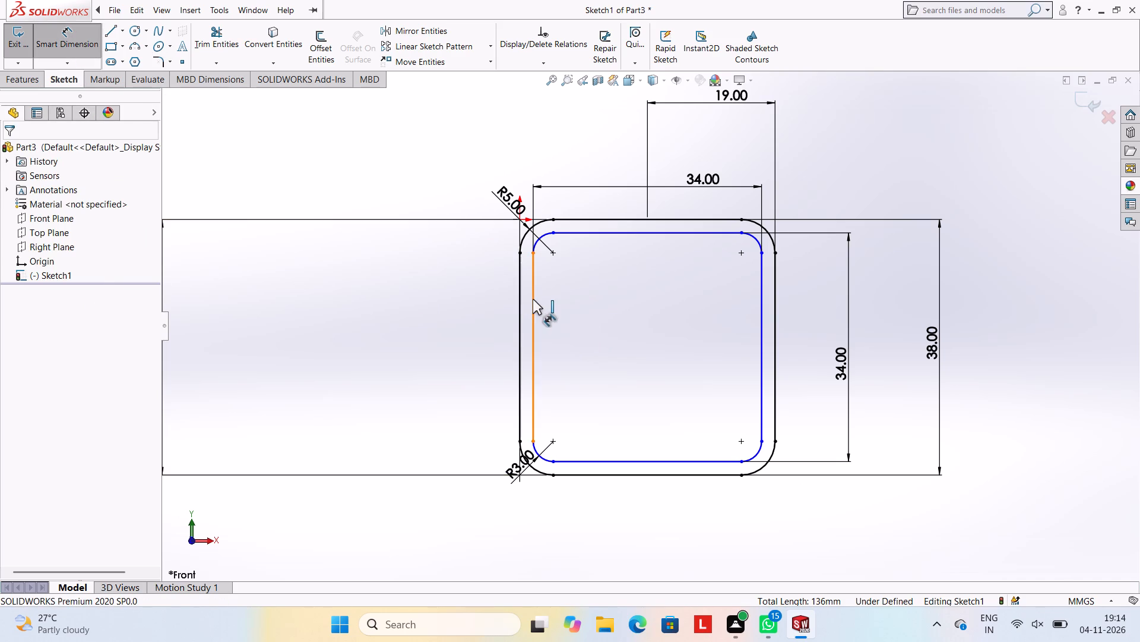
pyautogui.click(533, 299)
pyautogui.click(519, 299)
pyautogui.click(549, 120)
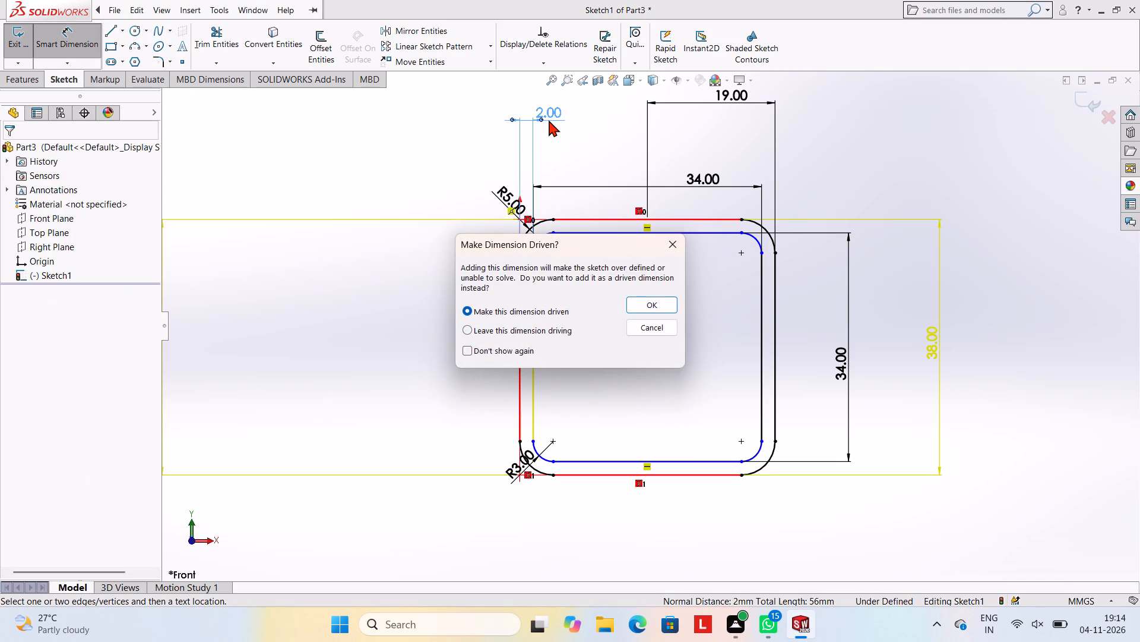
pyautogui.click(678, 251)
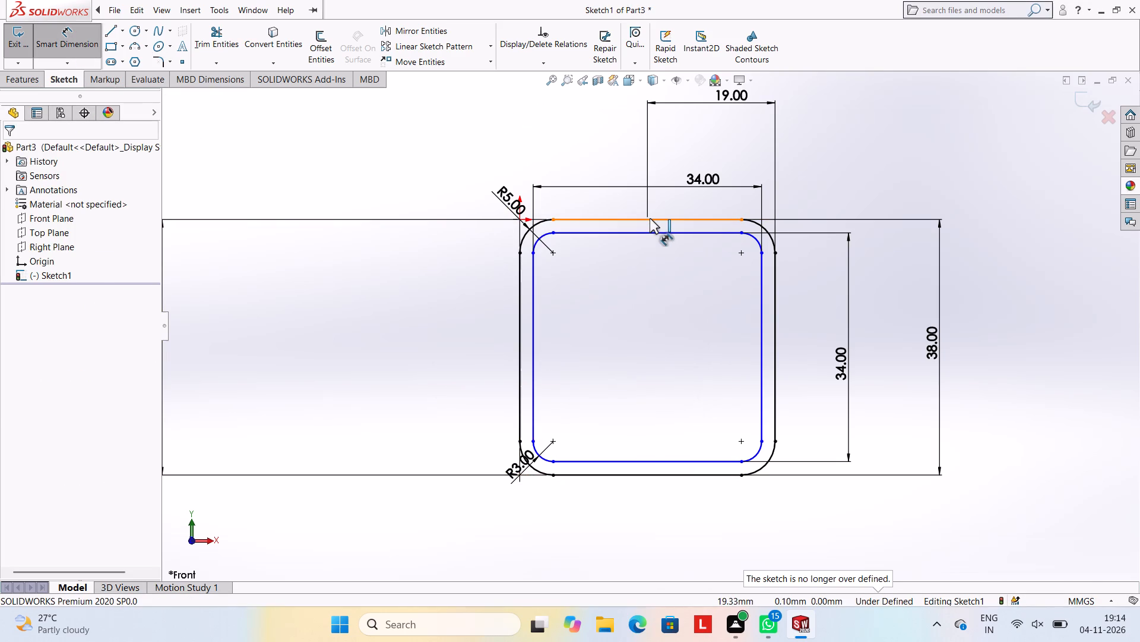
# Dimension the vertical distance from the outer square's top edge to the midpoint of the inner square's right edge.
pyautogui.click(650, 218)
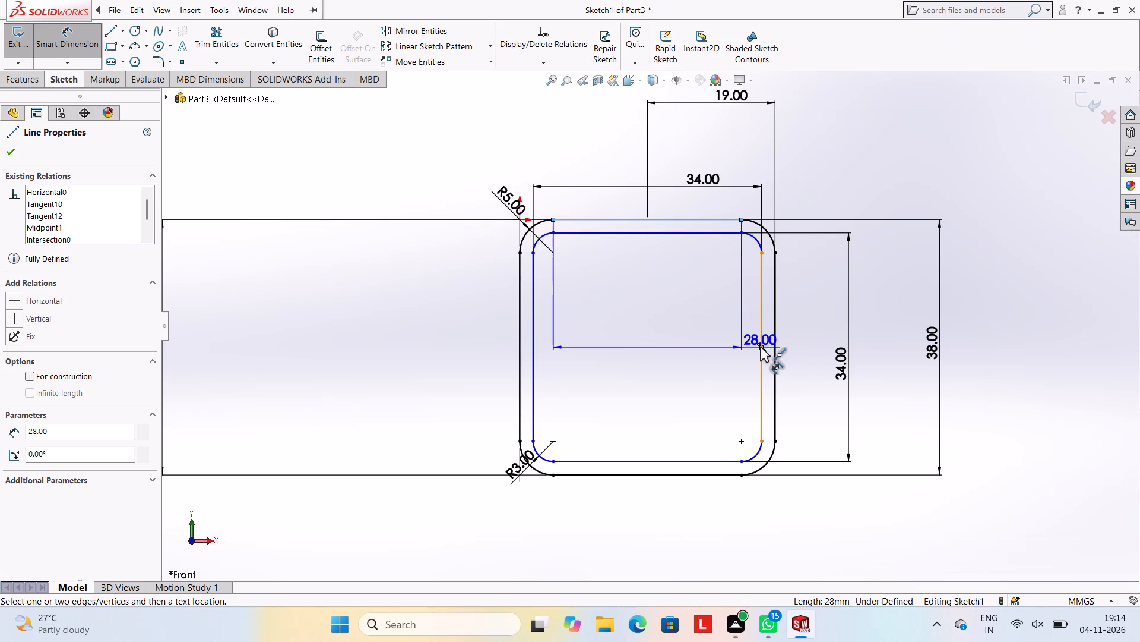
pyautogui.click(760, 347)
pyautogui.click(818, 321)
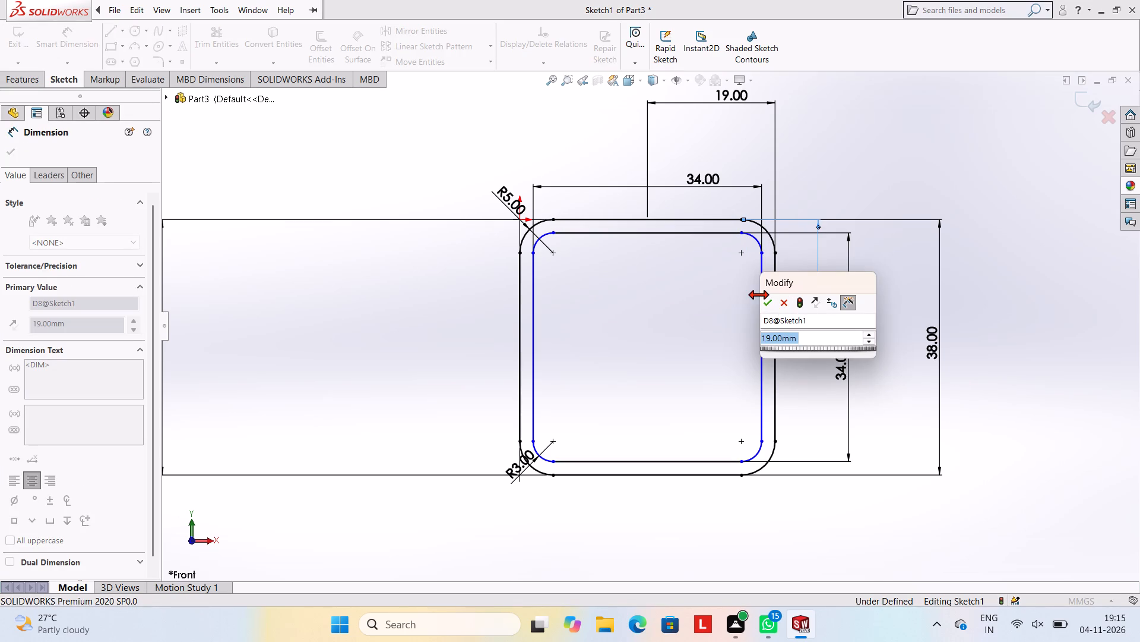
pyautogui.click(771, 302)
pyautogui.click(721, 297)
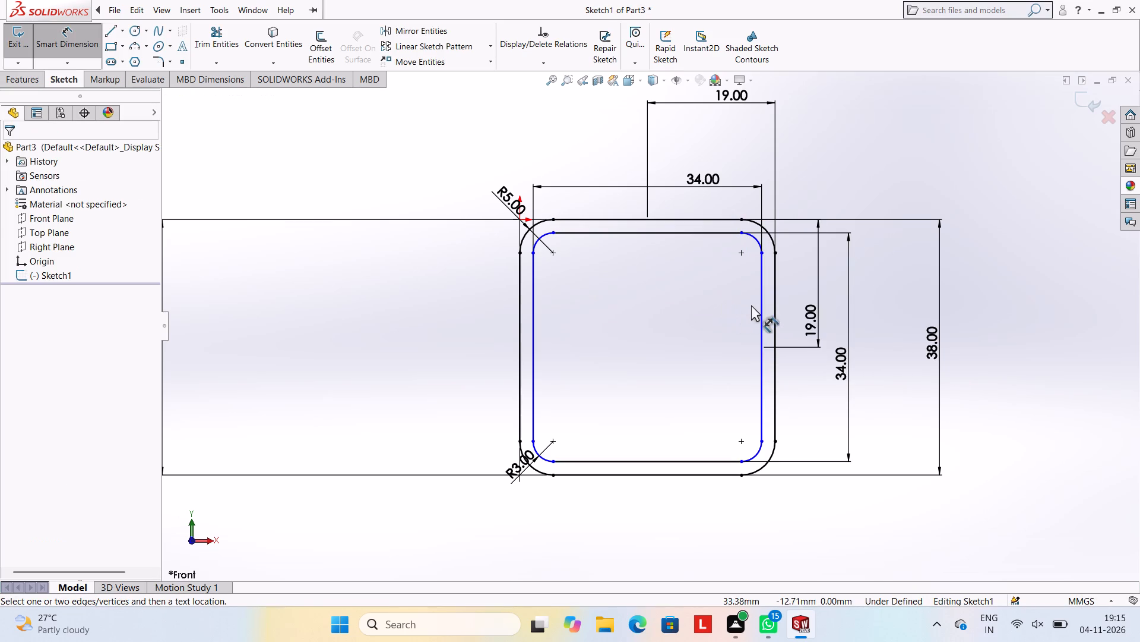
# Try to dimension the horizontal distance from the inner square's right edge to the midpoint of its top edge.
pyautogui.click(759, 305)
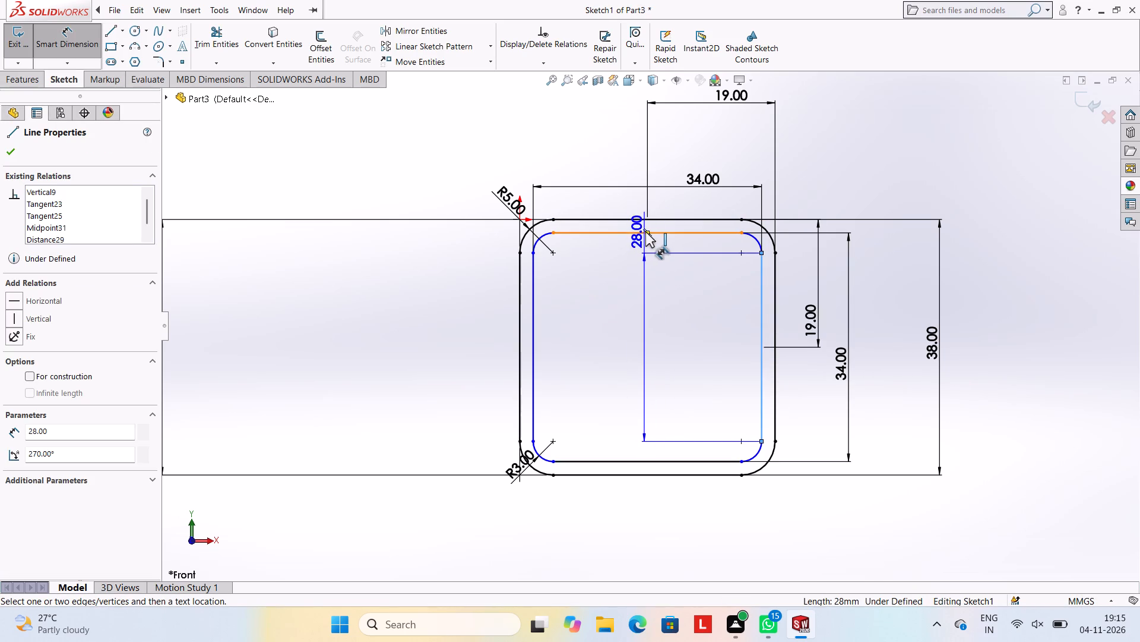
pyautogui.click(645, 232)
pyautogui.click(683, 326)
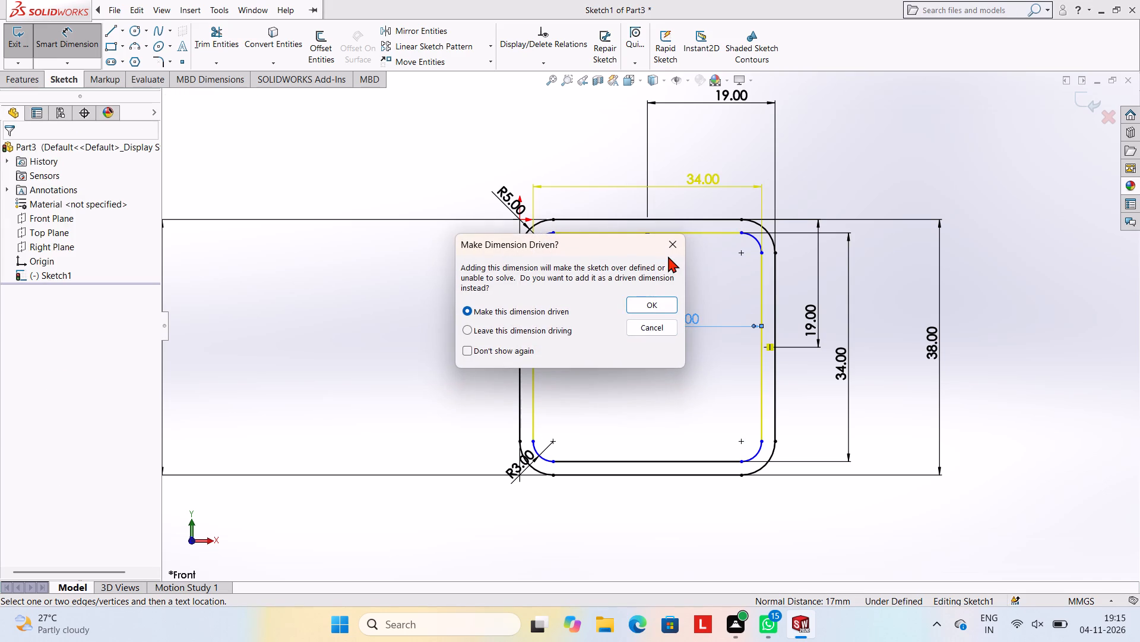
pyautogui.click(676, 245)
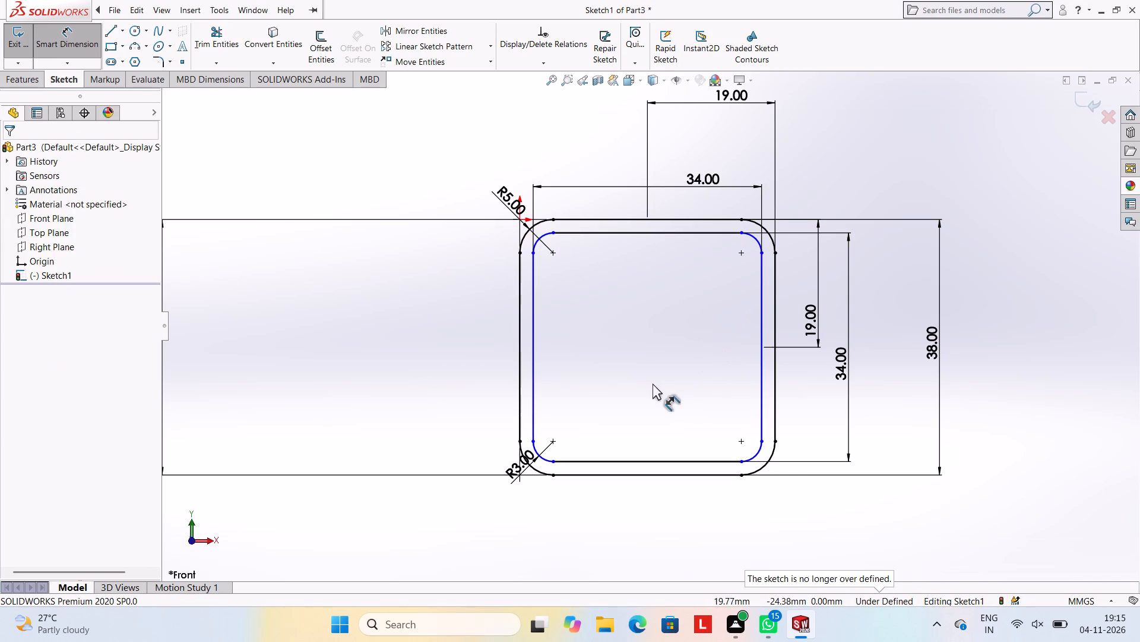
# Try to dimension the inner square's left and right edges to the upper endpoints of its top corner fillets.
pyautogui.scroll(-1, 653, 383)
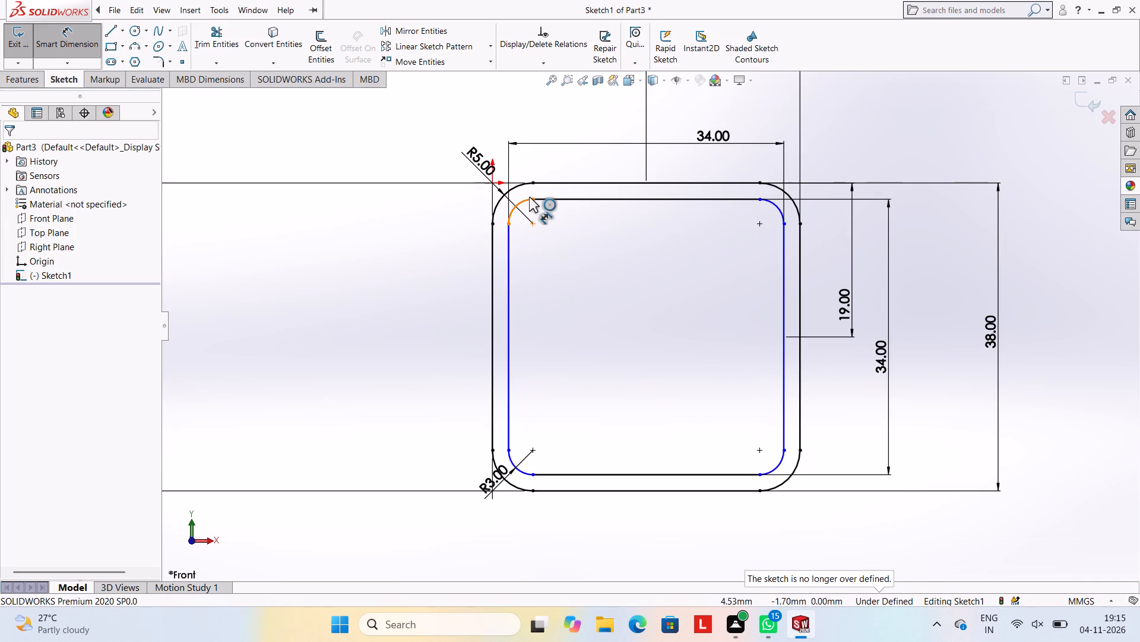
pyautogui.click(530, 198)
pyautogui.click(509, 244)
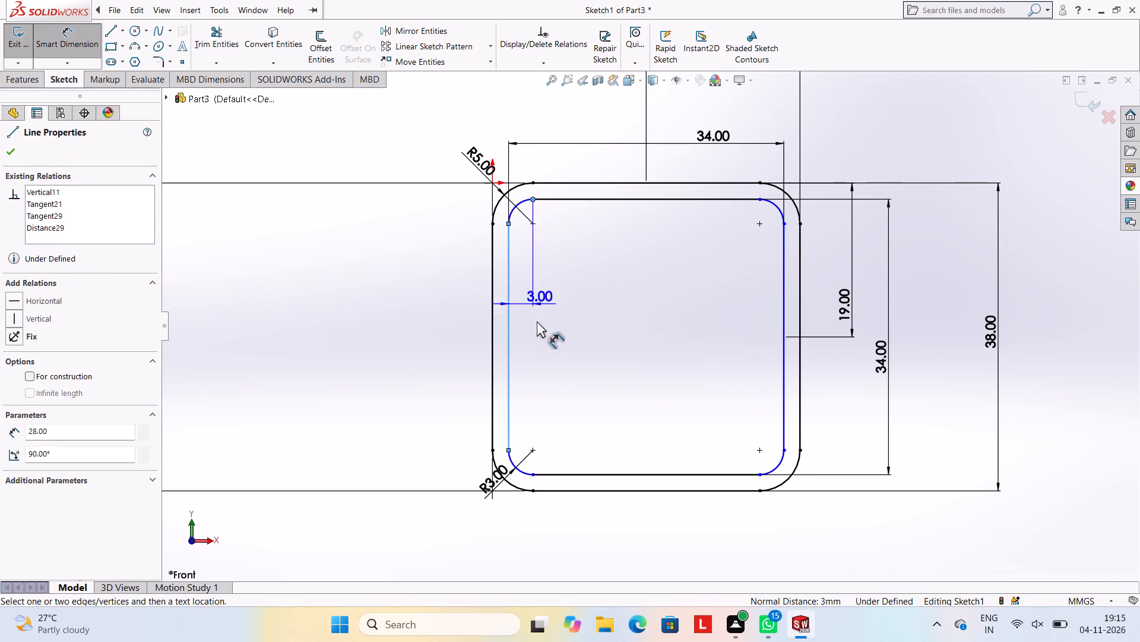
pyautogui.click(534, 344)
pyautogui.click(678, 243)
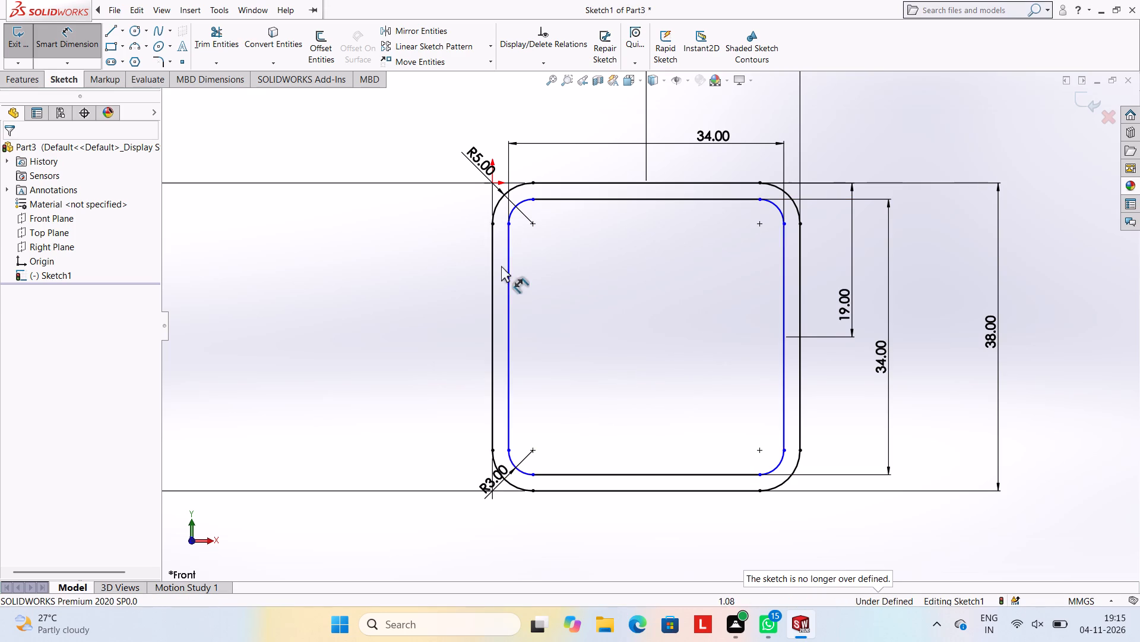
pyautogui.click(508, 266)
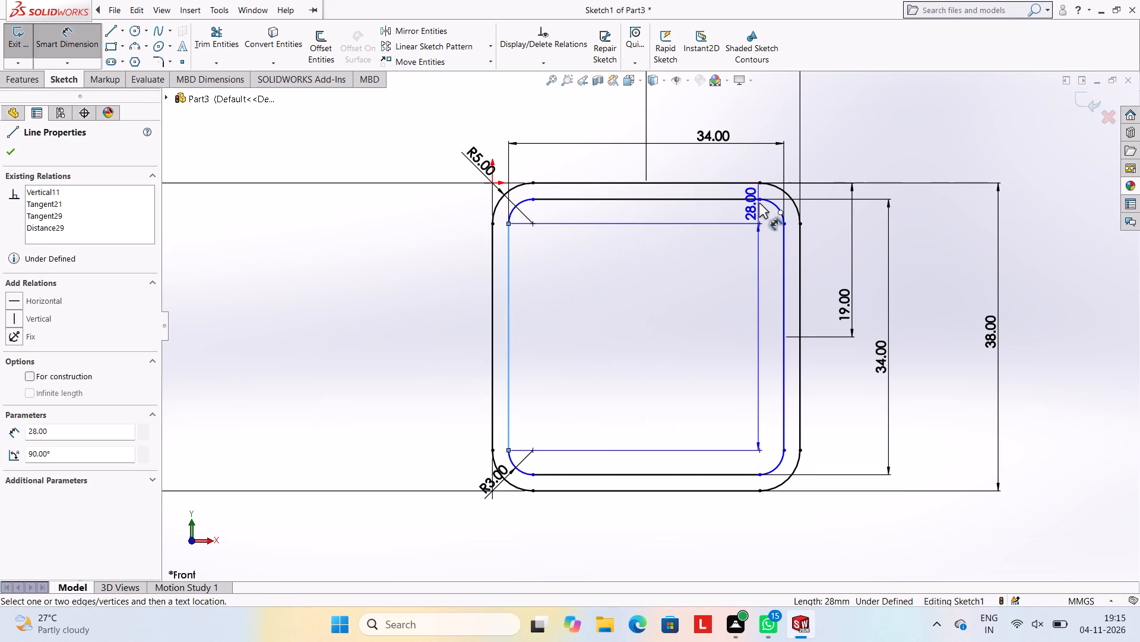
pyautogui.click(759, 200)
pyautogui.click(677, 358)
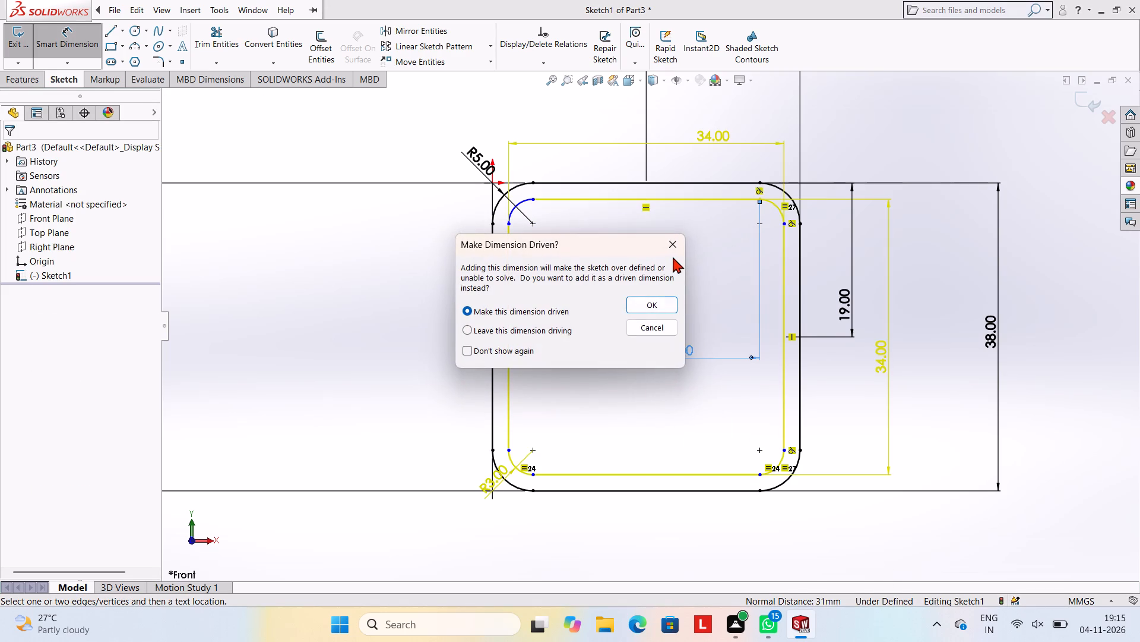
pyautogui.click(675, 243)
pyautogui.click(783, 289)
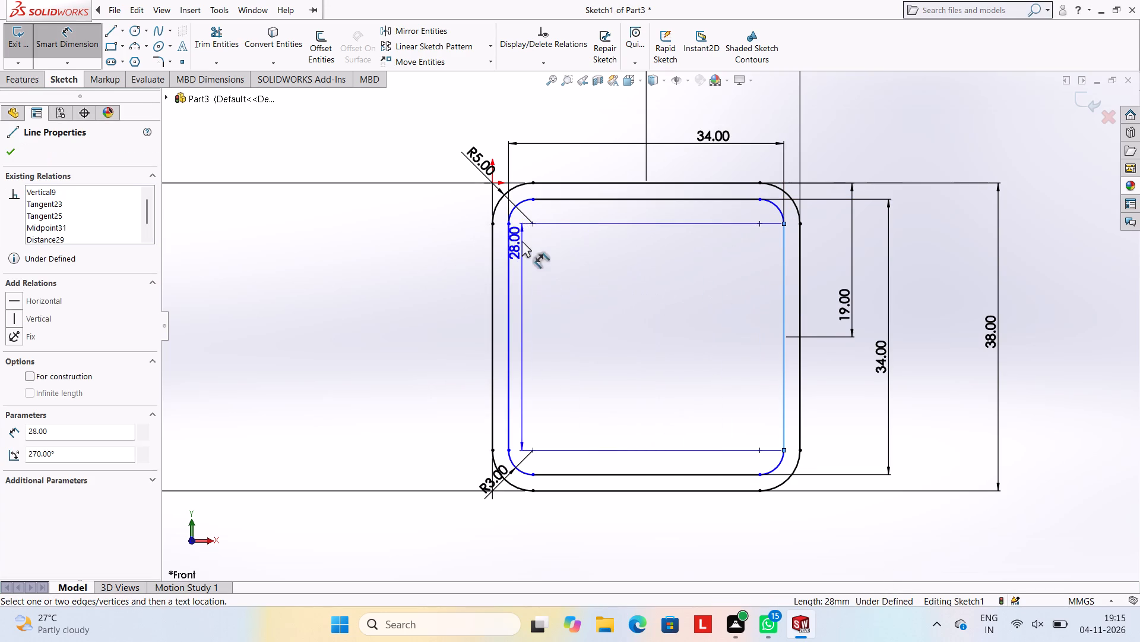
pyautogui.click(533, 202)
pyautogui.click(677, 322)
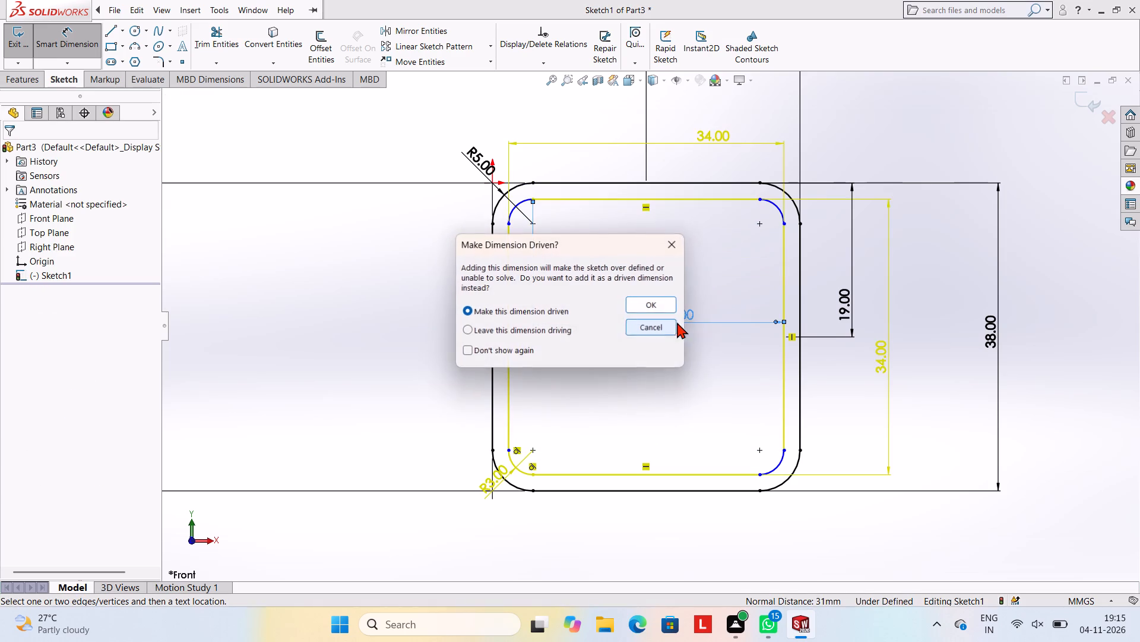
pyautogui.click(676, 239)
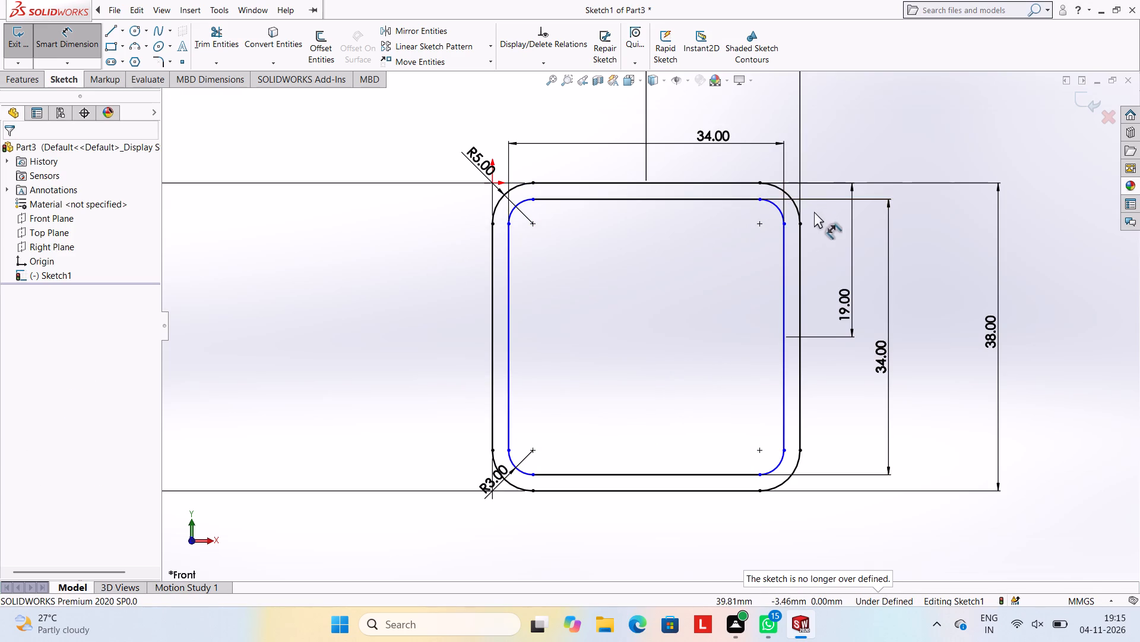
# Dimension the aligned distance from the outer top-right fillet's lower endpoint to the inner top-right fillet's upper endpoint.
pyautogui.click(799, 224)
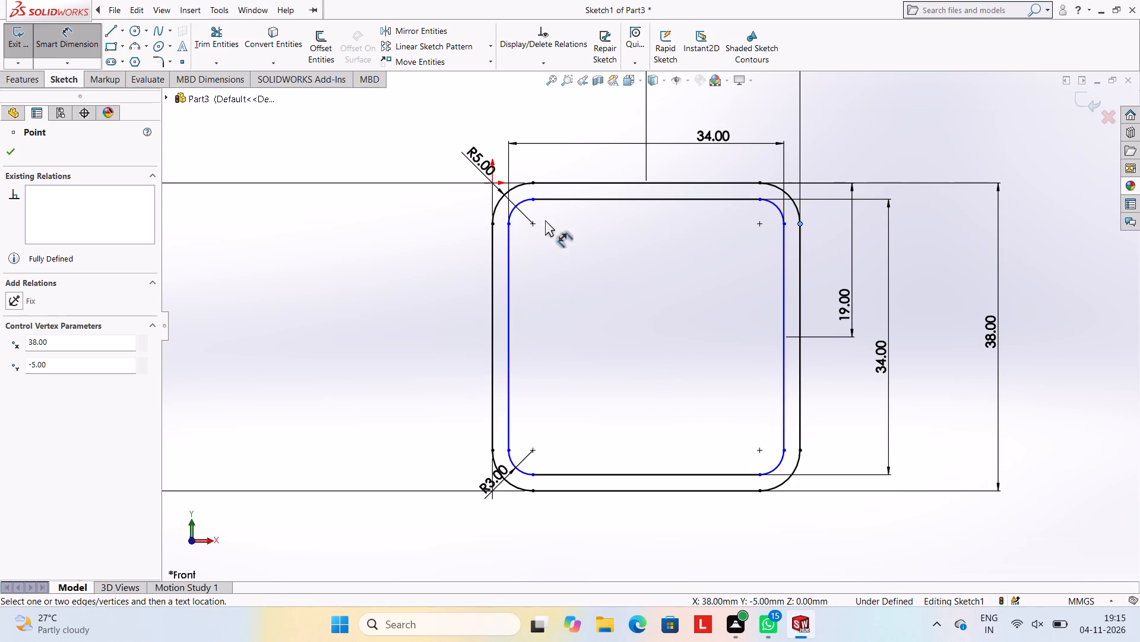
pyautogui.click(758, 200)
pyautogui.click(659, 322)
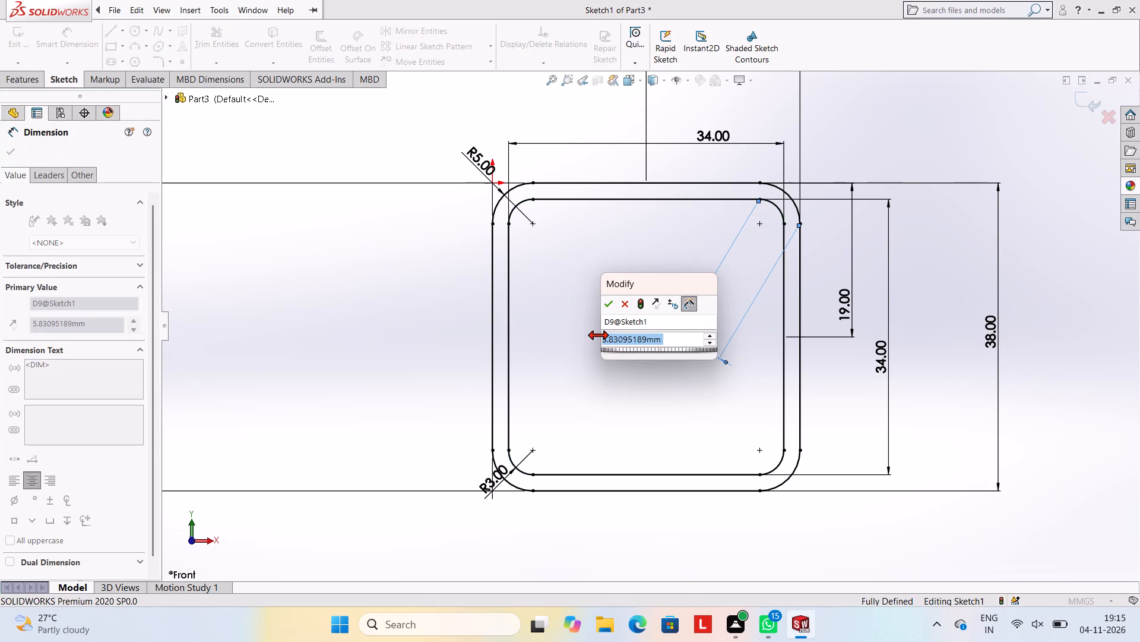
pyautogui.click(606, 307)
pyautogui.click(594, 273)
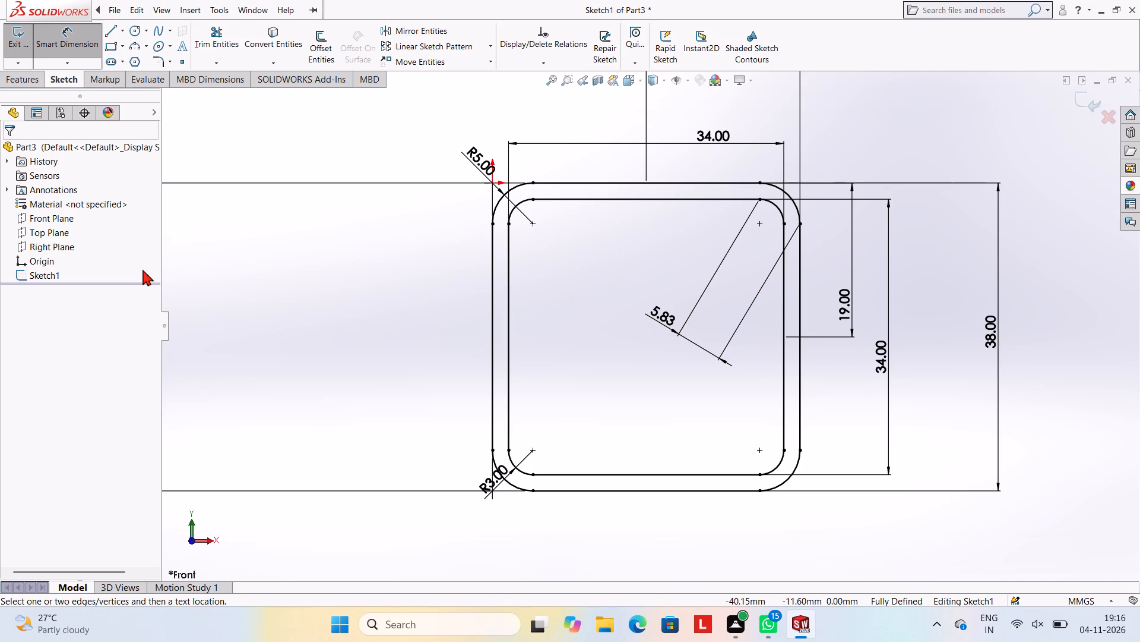
# Extrude the rounded square ring profile as a boss with a blind depth of 58 mm.
pyautogui.click(28, 75)
pyautogui.click(31, 47)
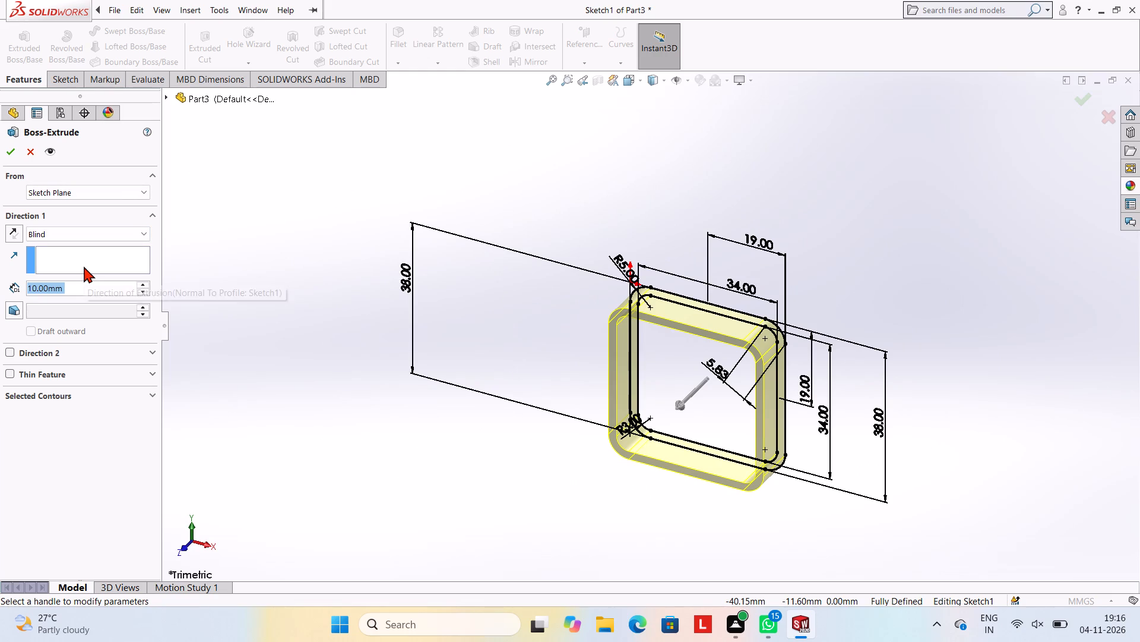
pyautogui.press('8')
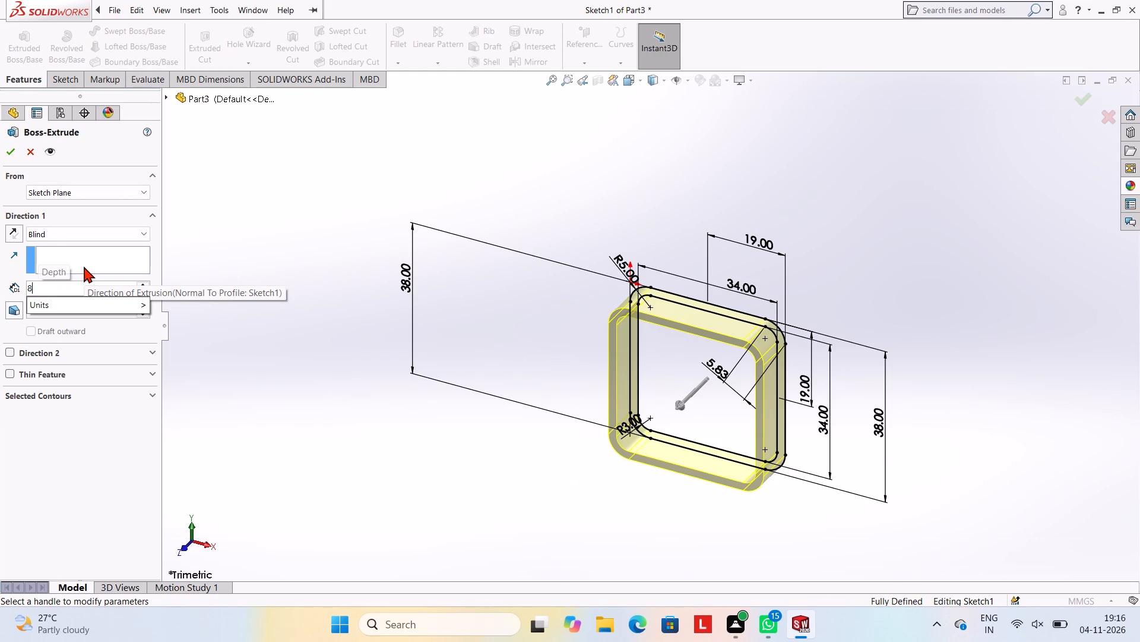
pyautogui.press('BackSpace')
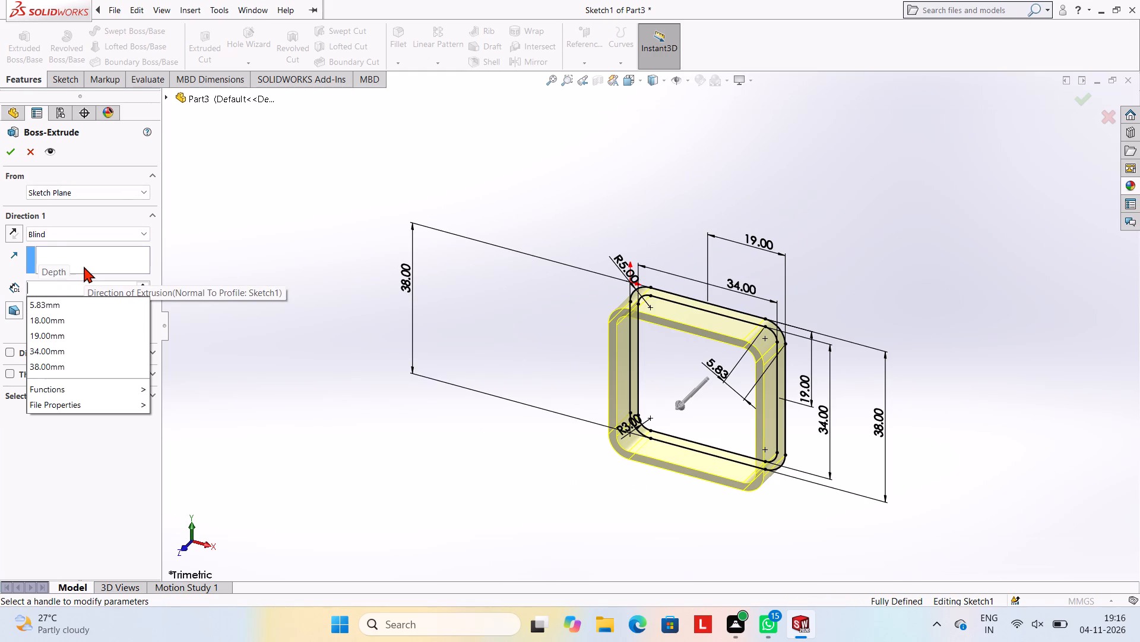
pyautogui.write('58')
pyautogui.press('Return')
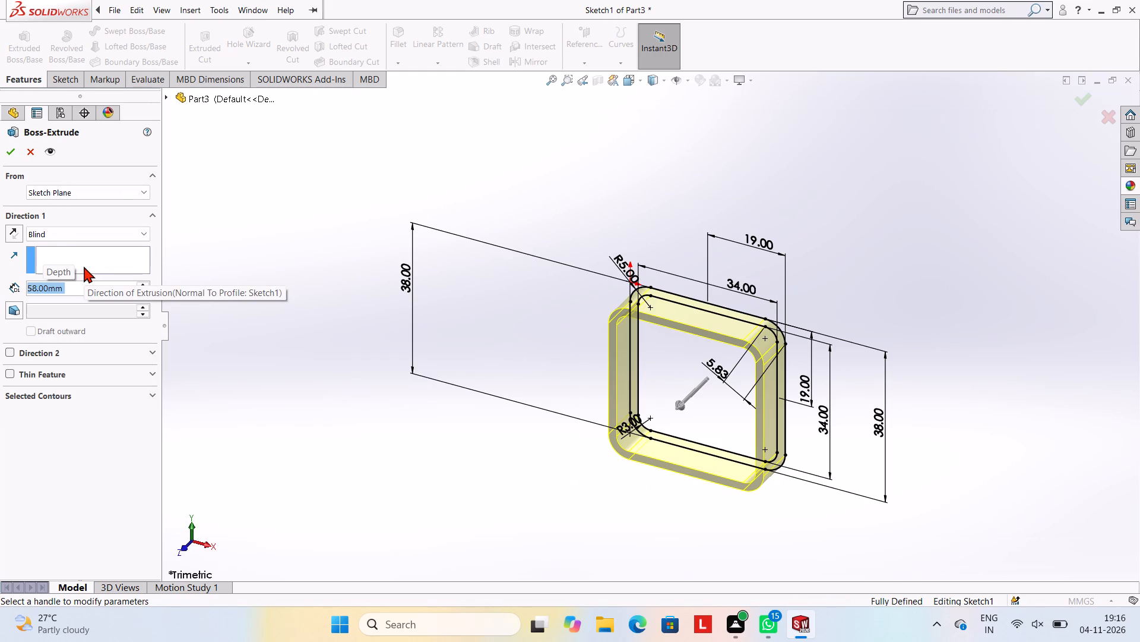
pyautogui.click(12, 147)
pyautogui.click(254, 185)
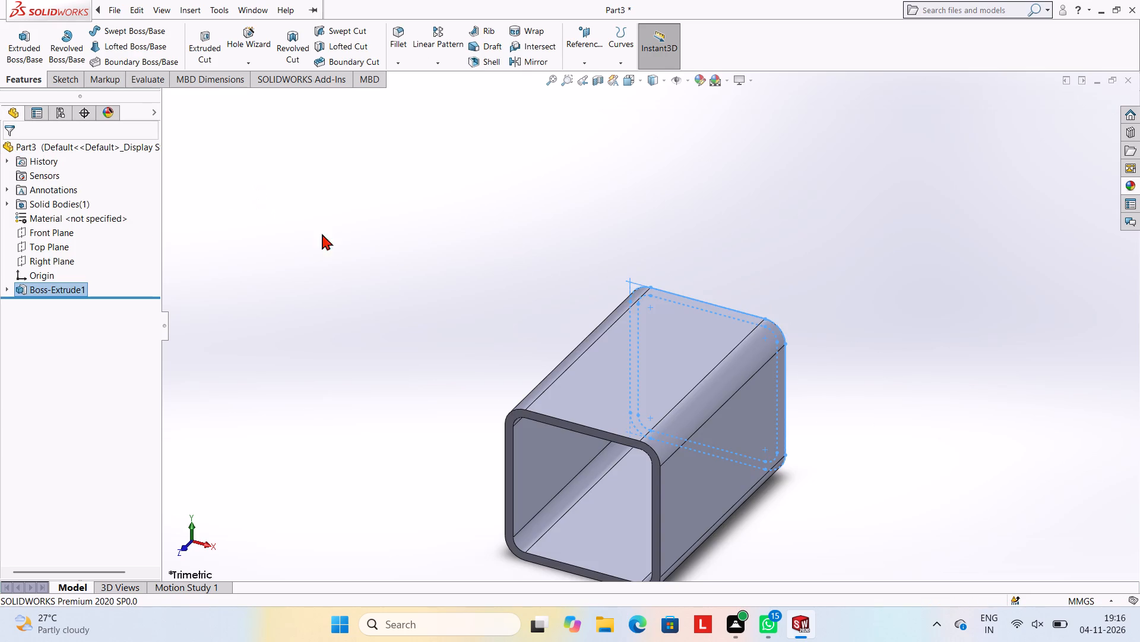
# Start a new sketch on the tube's rear end face, on the Front Plane side, and view it face-on.
pyautogui.moveTo(575, 411); pyautogui.dragTo(618, 273, button='middle')
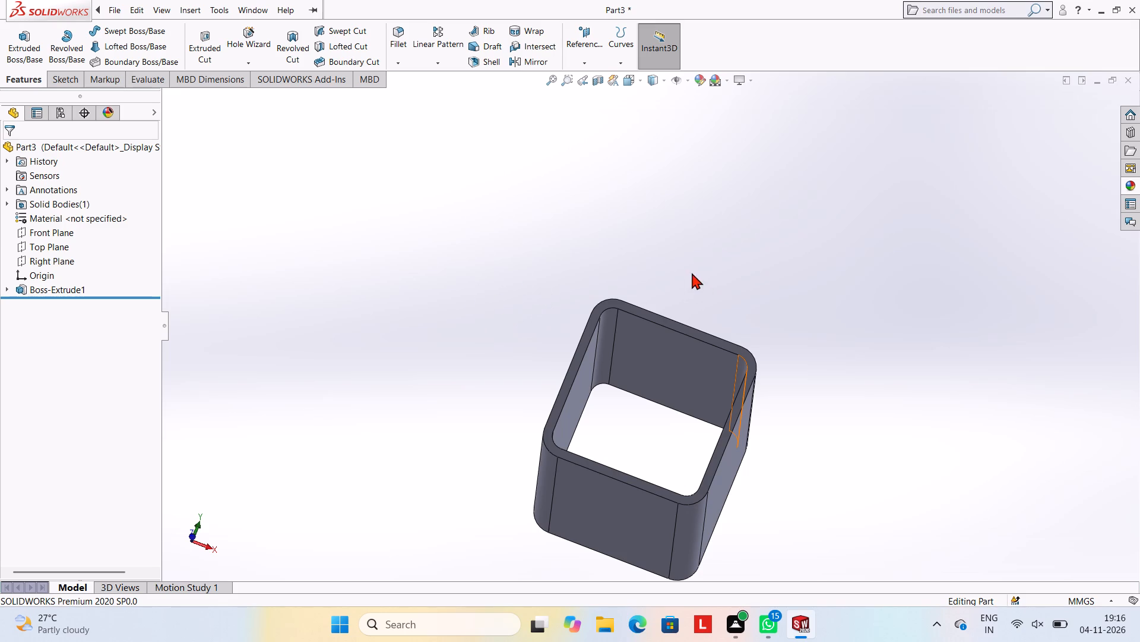
pyautogui.middleClick(684, 247)
pyautogui.moveTo(731, 286); pyautogui.dragTo(739, 293, button='middle')
pyautogui.moveTo(772, 277); pyautogui.dragTo(843, 284, button='middle')
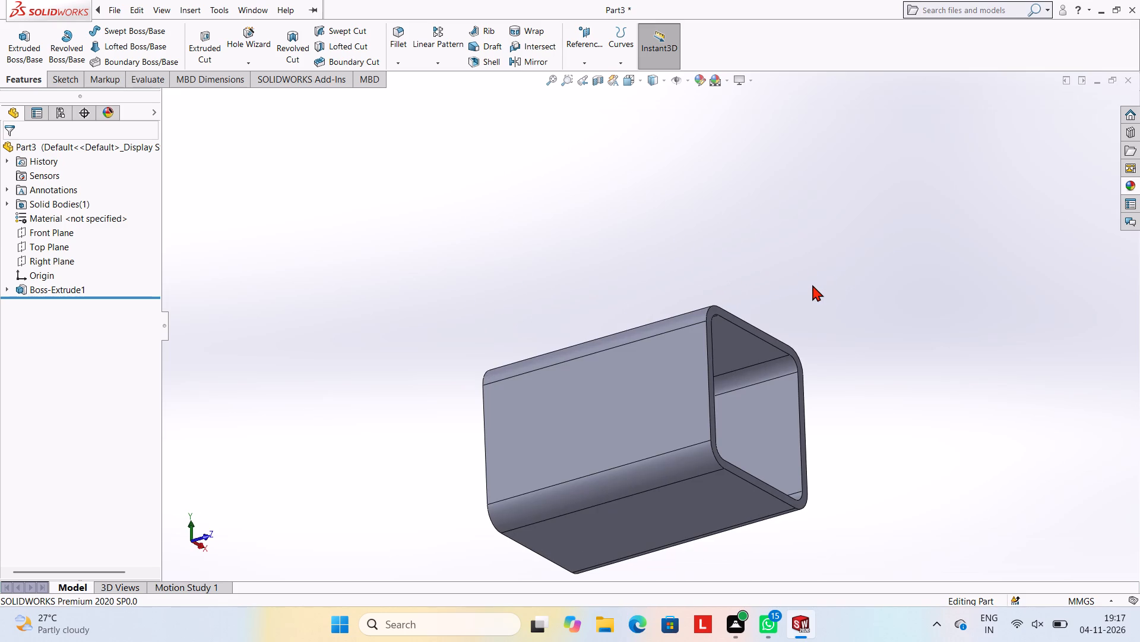
pyautogui.moveTo(721, 264); pyautogui.dragTo(846, 279, button='middle')
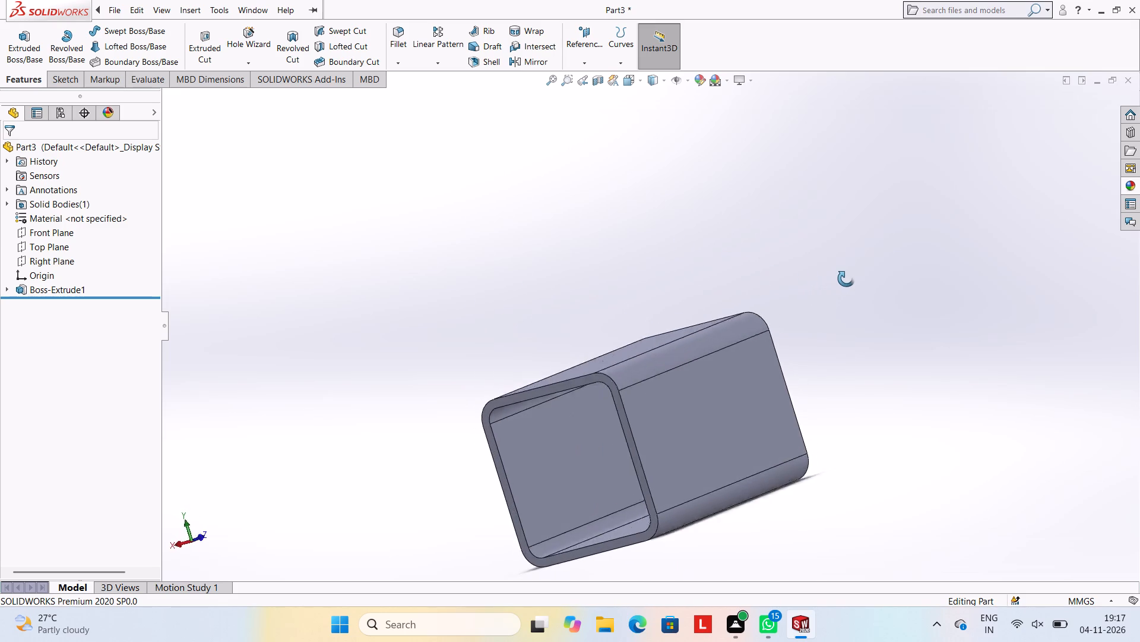
pyautogui.moveTo(846, 279); pyautogui.dragTo(877, 263, button='middle')
pyautogui.moveTo(805, 254); pyautogui.dragTo(824, 215, button='middle')
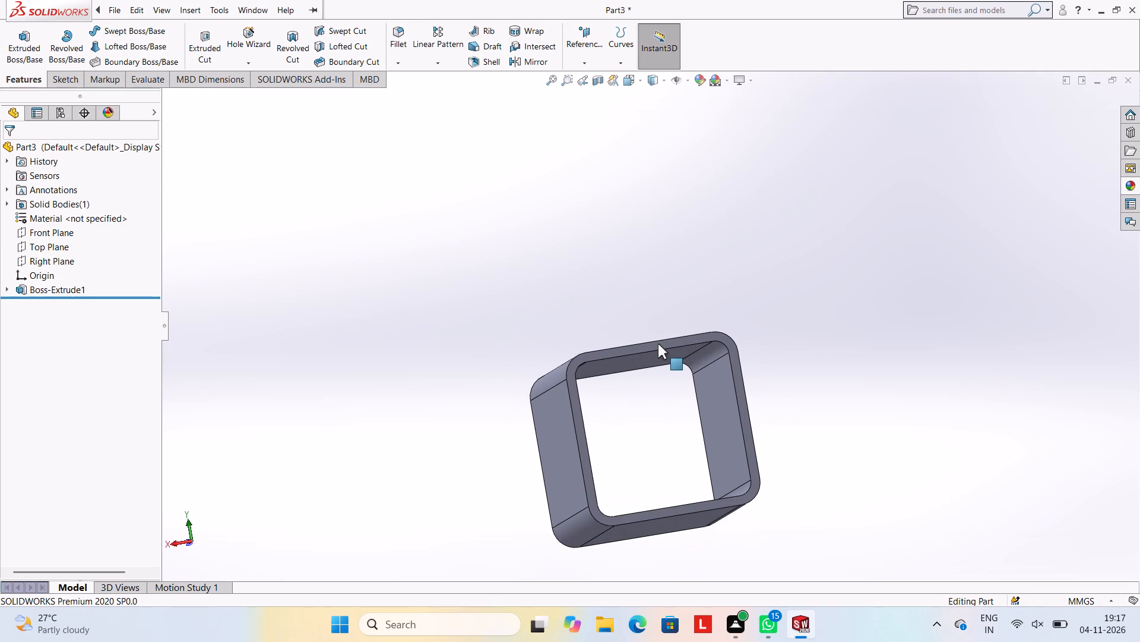
pyautogui.click(658, 344)
pyautogui.click(710, 304)
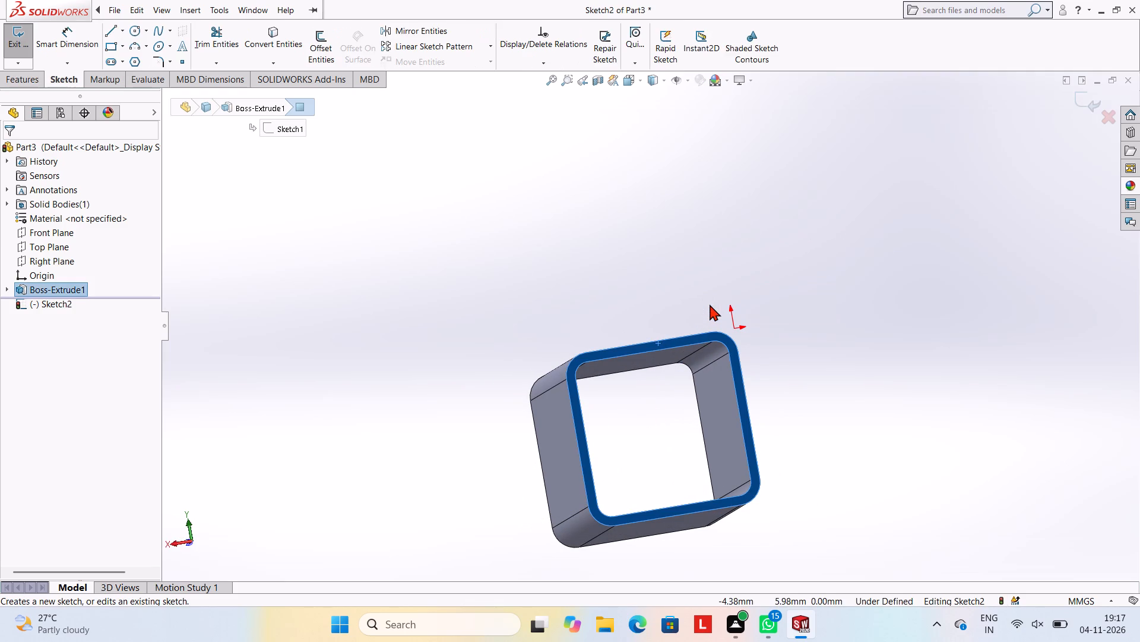
pyautogui.hotkey('ctrl', '8')
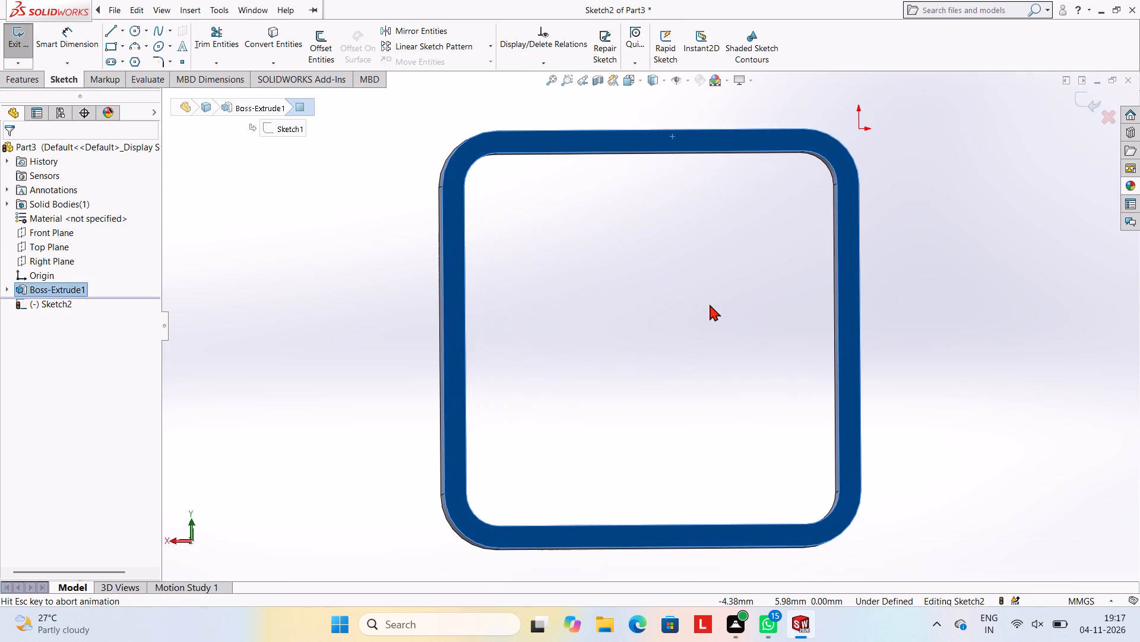
pyautogui.scroll(1, 710, 278)
pyautogui.scroll(-1, 710, 278)
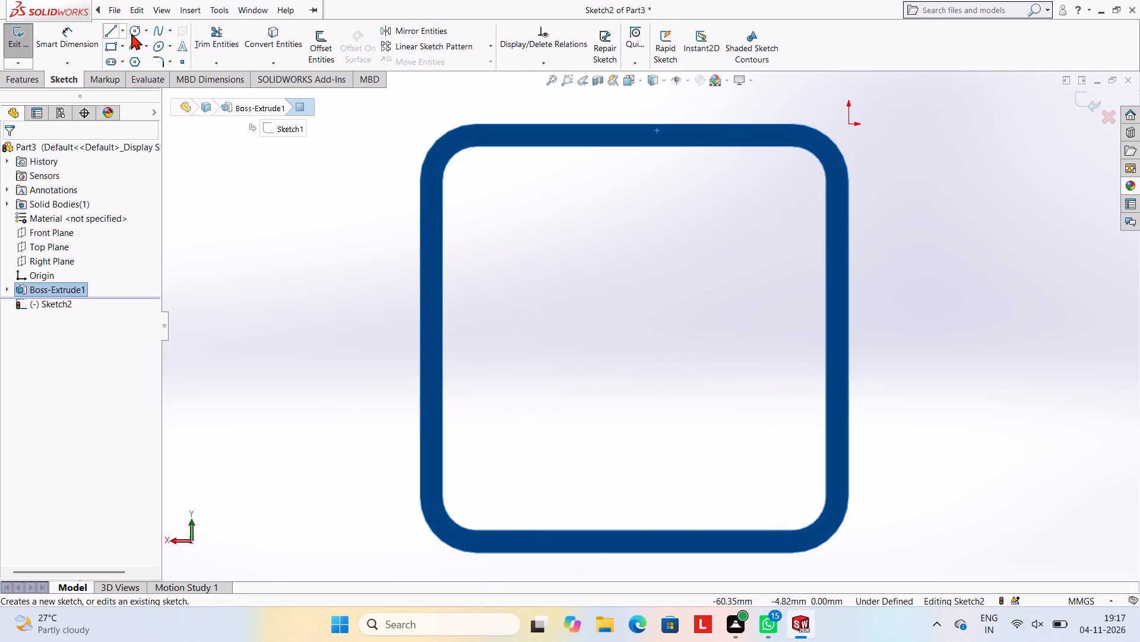
# Sketch an 80 mm diameter circle centred on the middle of the tube's square opening.
pyautogui.click(132, 33)
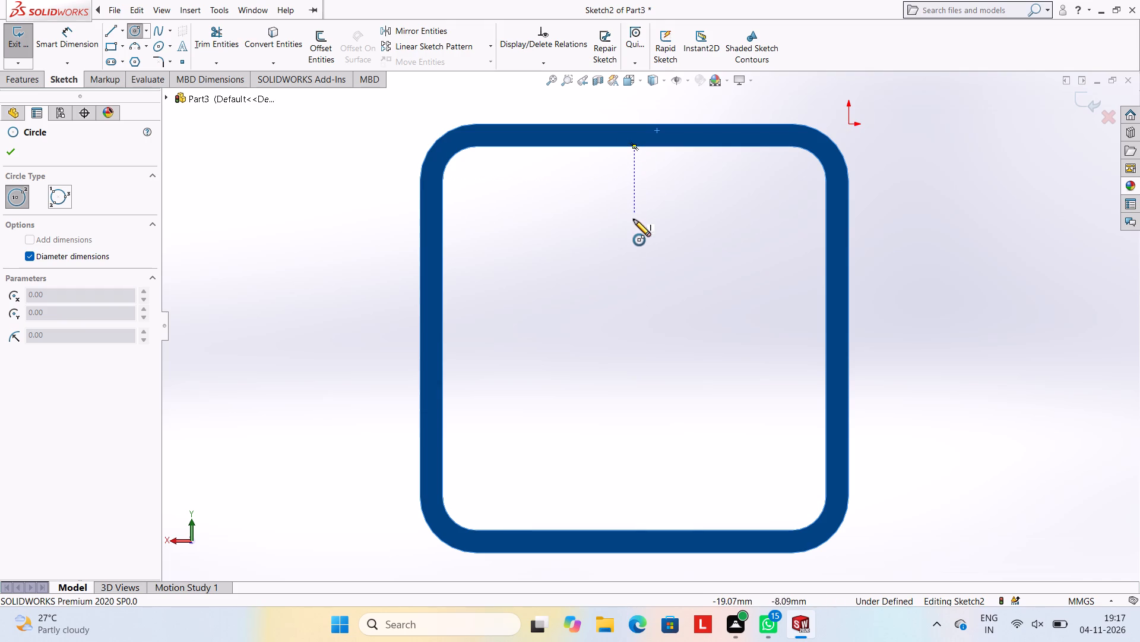
pyautogui.click(634, 338)
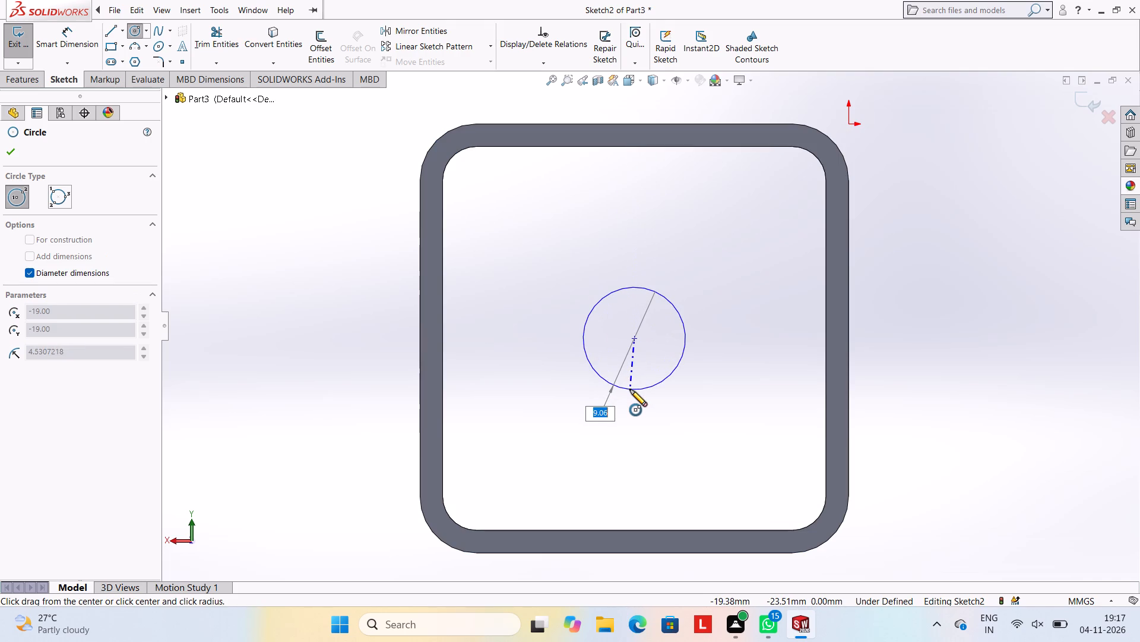
pyautogui.write('80')
pyautogui.press('Return')
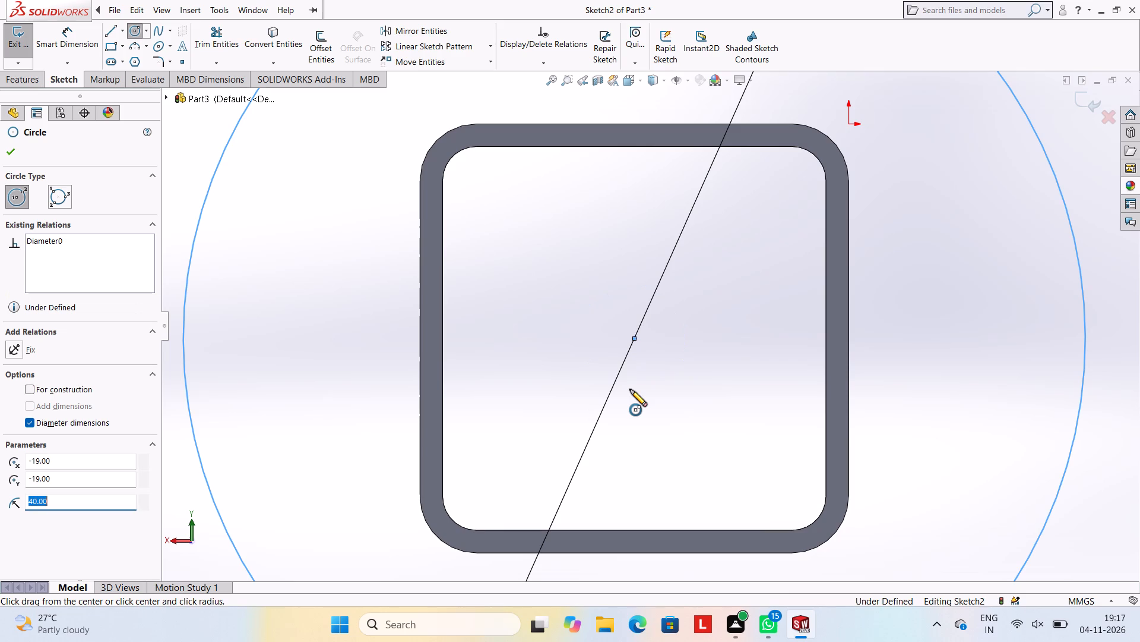
pyautogui.scroll(5, 673, 382)
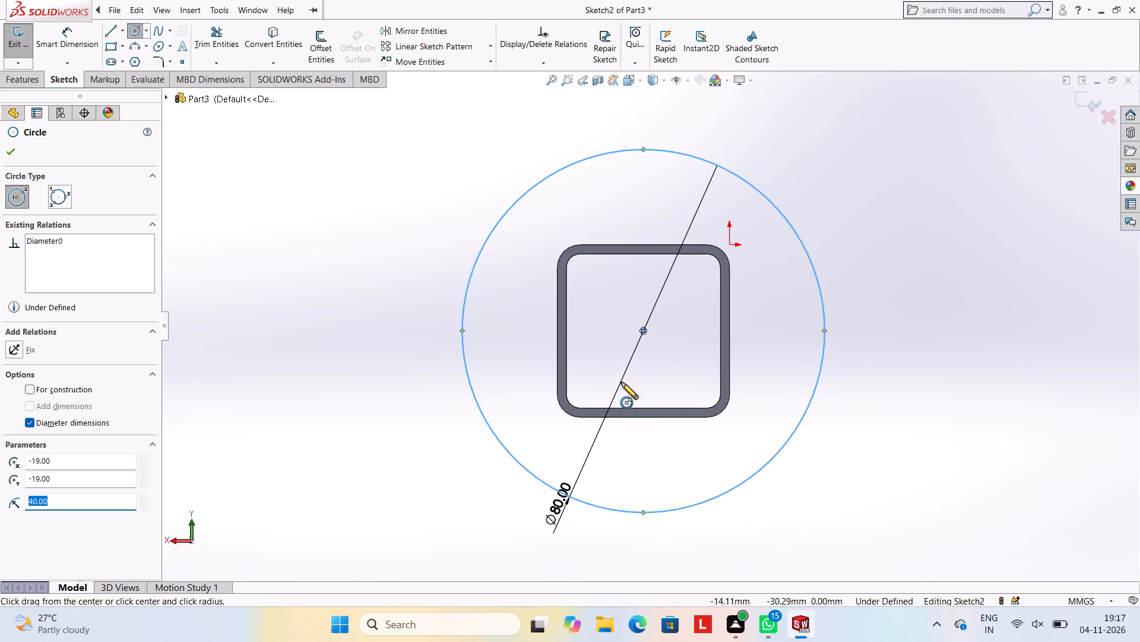
pyautogui.press('Escape')
pyautogui.press('Escape')
pyautogui.press('Escape')
pyautogui.press('Escape')
pyautogui.press('Escape')
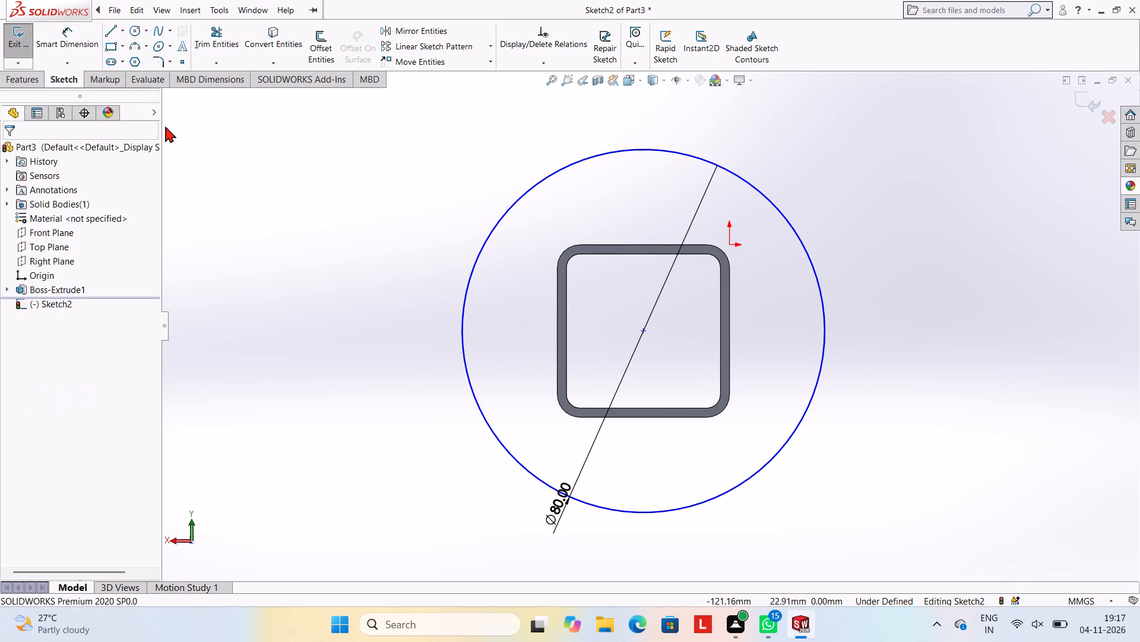
# Dimension the horizontal distance from the circle's centre to the tube's outer vertical edge on the origin side.
pyautogui.click(77, 35)
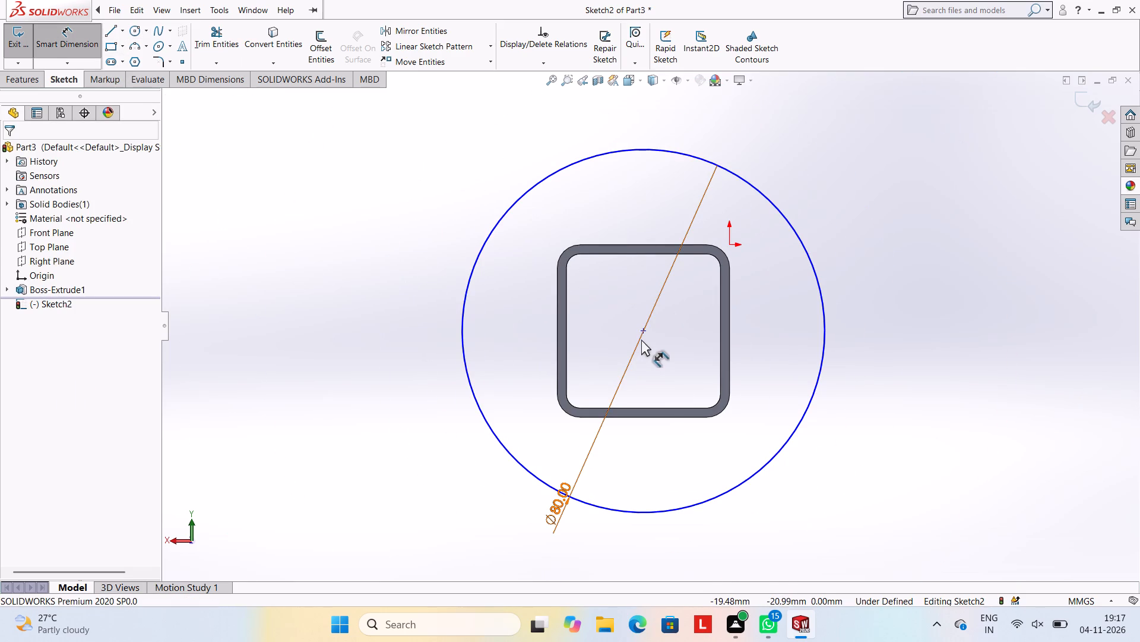
pyautogui.click(643, 331)
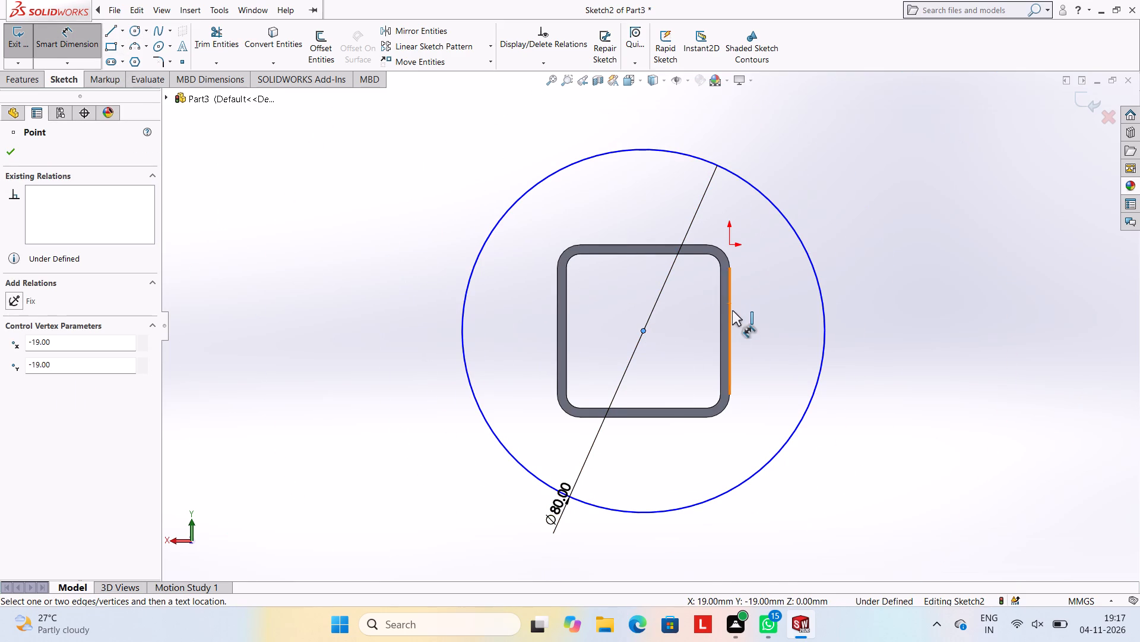
pyautogui.click(730, 313)
pyautogui.click(698, 206)
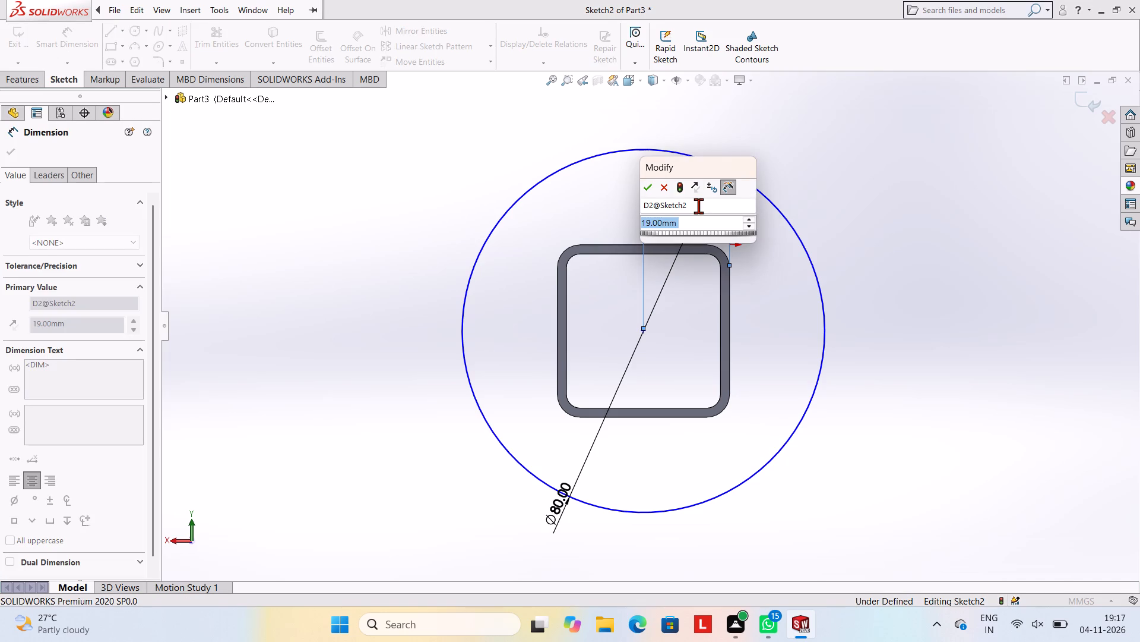
pyautogui.click(650, 188)
pyautogui.click(793, 159)
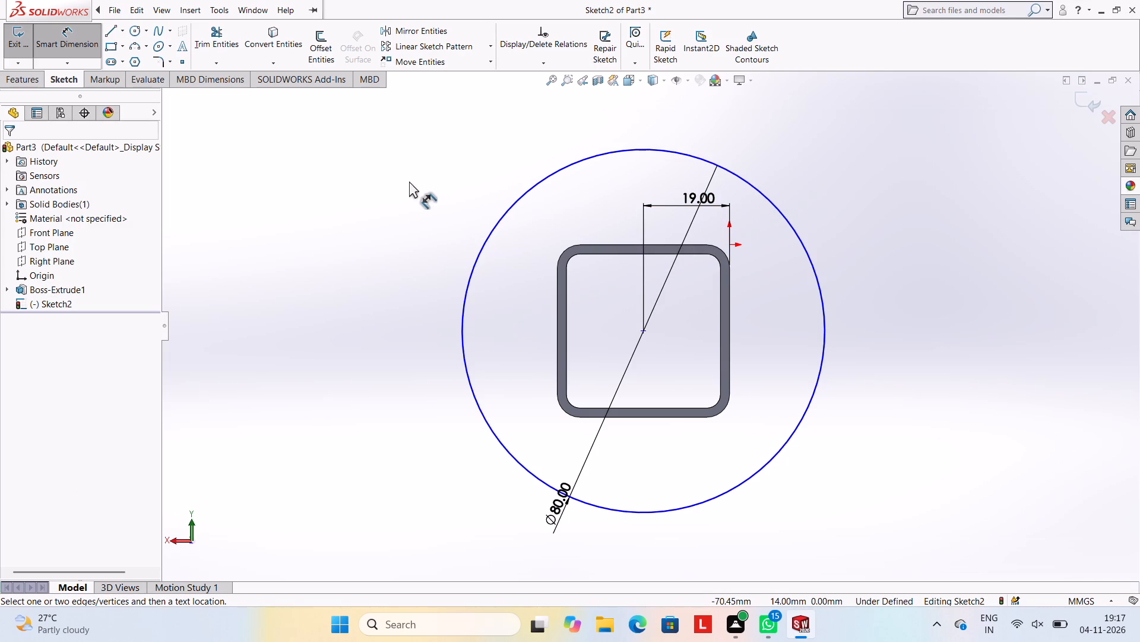
# Extrude the 80 mm circle as a merged boss away from the tube with a blind depth of 8 mm.
pyautogui.click(33, 78)
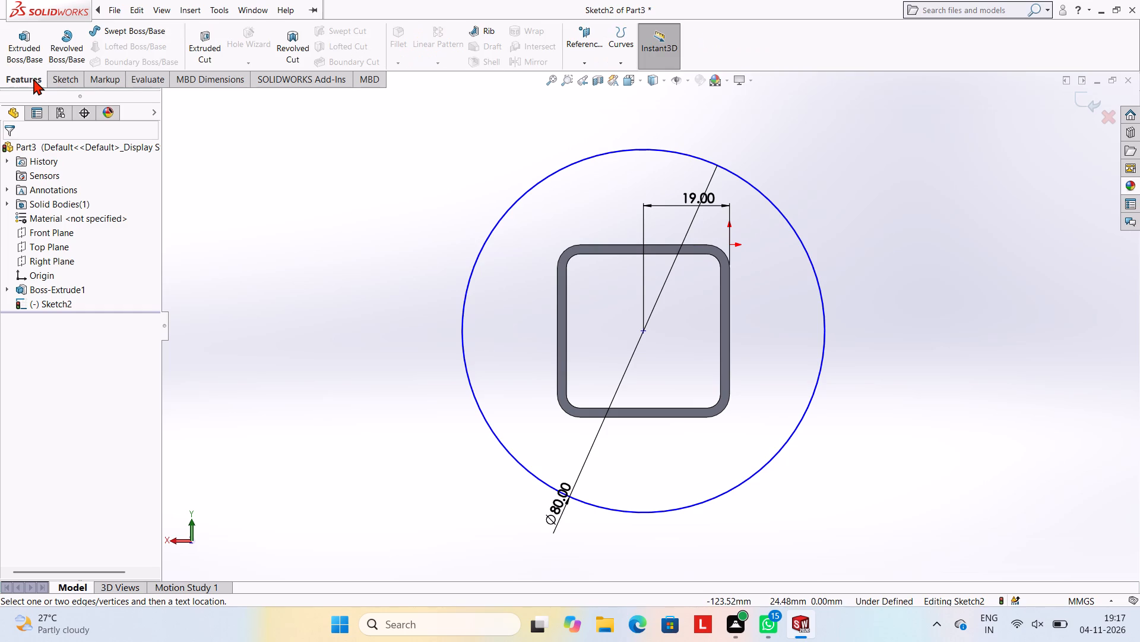
pyautogui.click(31, 45)
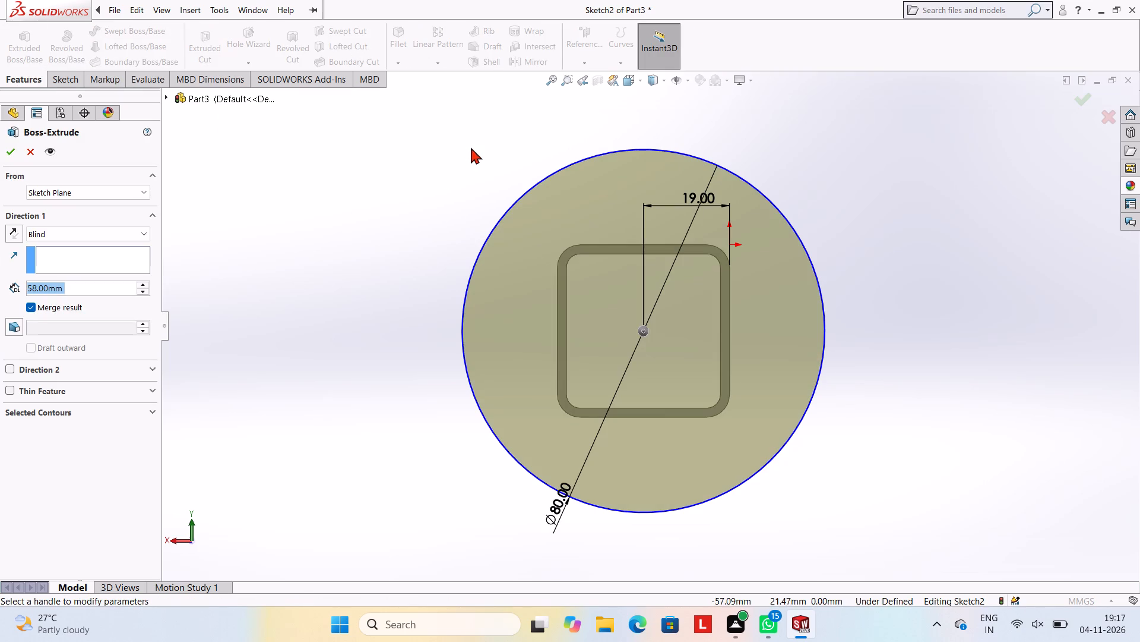
pyautogui.moveTo(471, 147); pyautogui.dragTo(577, 153, button='middle')
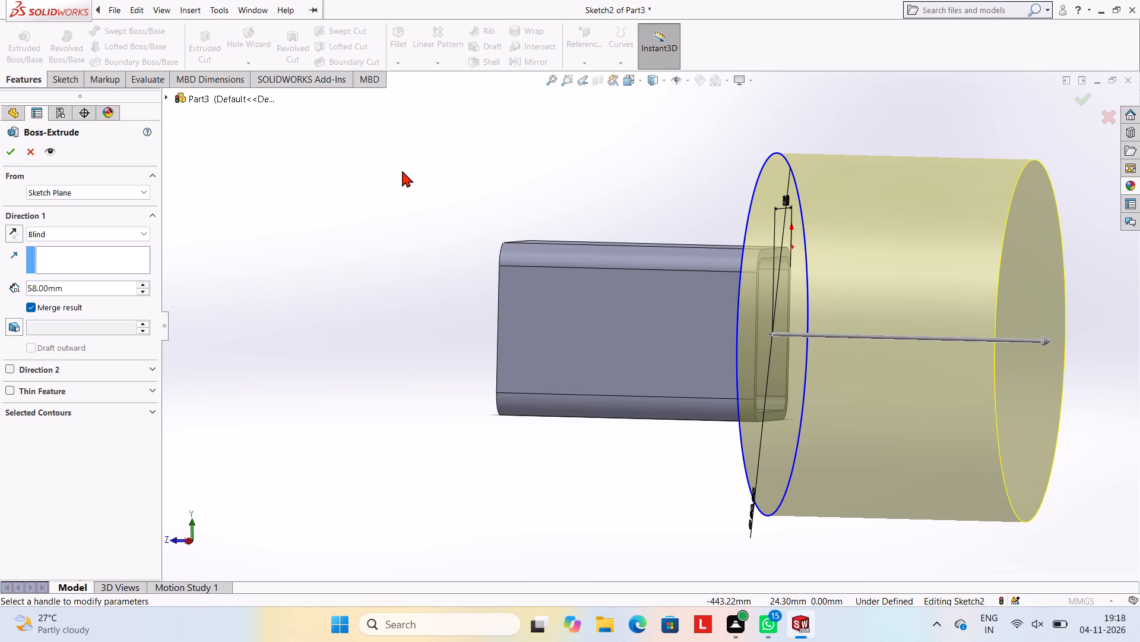
pyautogui.click(90, 290)
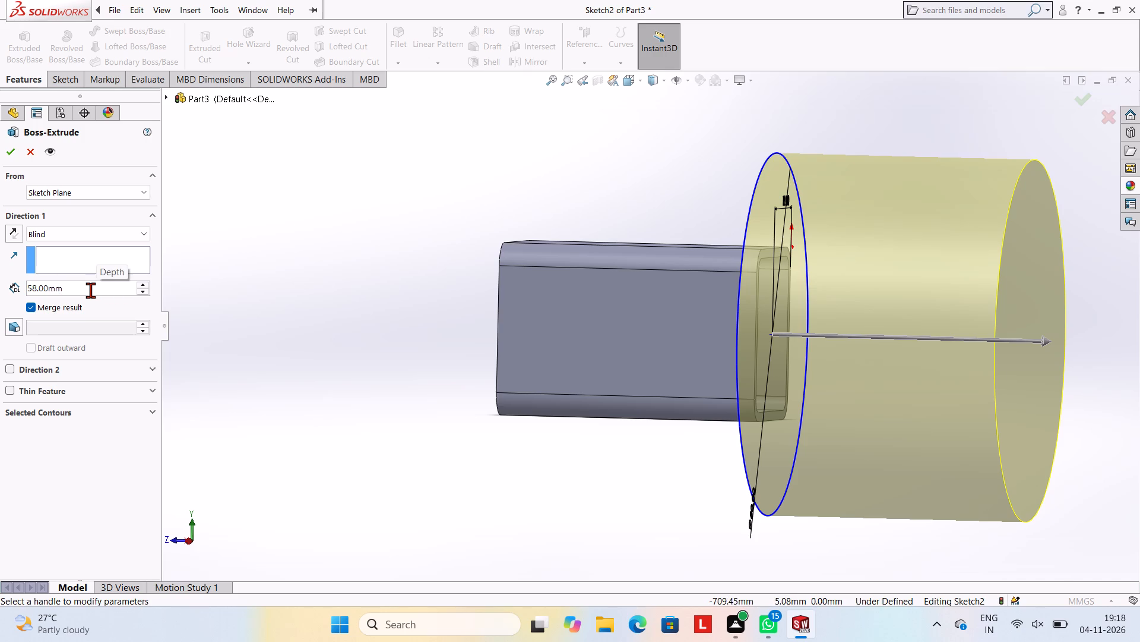
pyautogui.press('BackSpace')
pyautogui.press('BackSpace')
pyautogui.press('BackSpace')
pyautogui.press('BackSpace')
pyautogui.press('BackSpace')
pyautogui.press('BackSpace')
pyautogui.press('BackSpace')
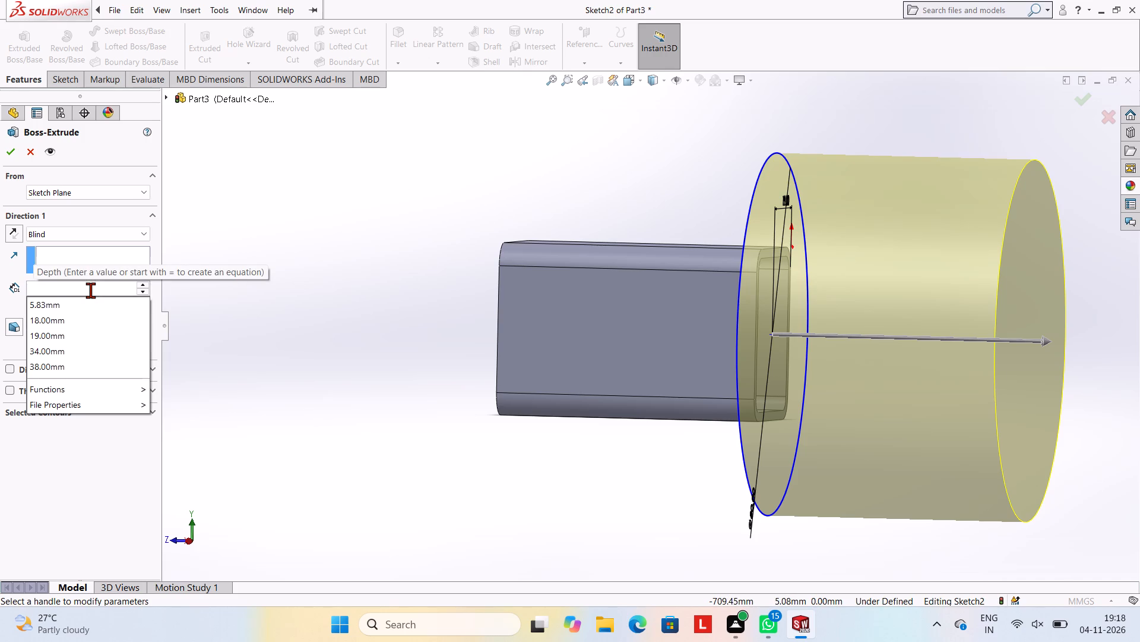
pyautogui.press('8')
pyautogui.press('Return')
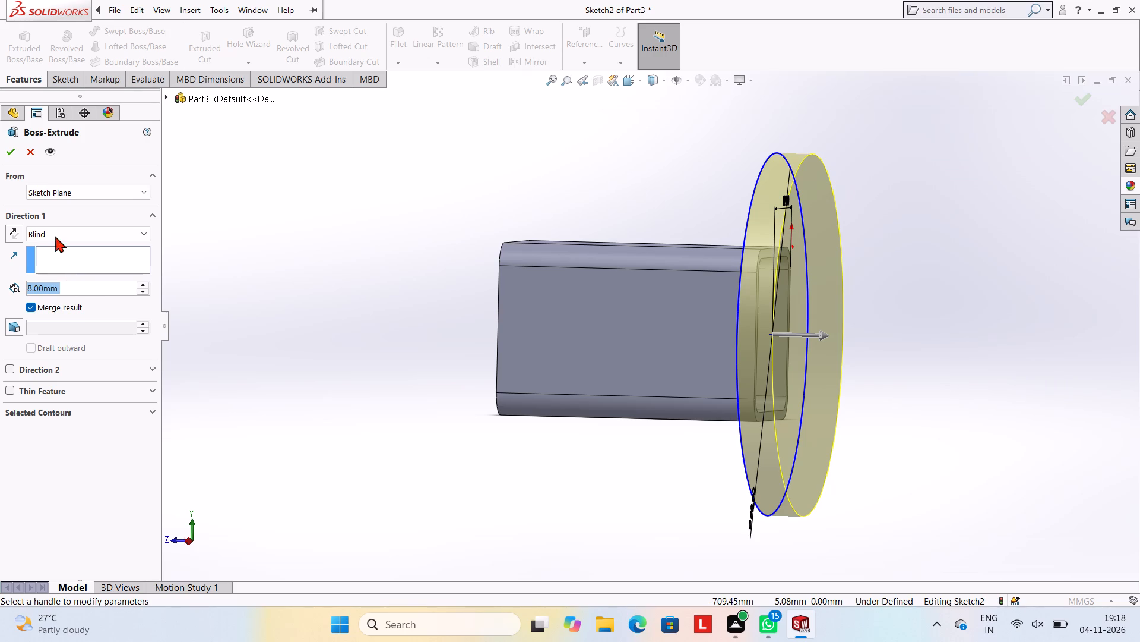
pyautogui.click(12, 154)
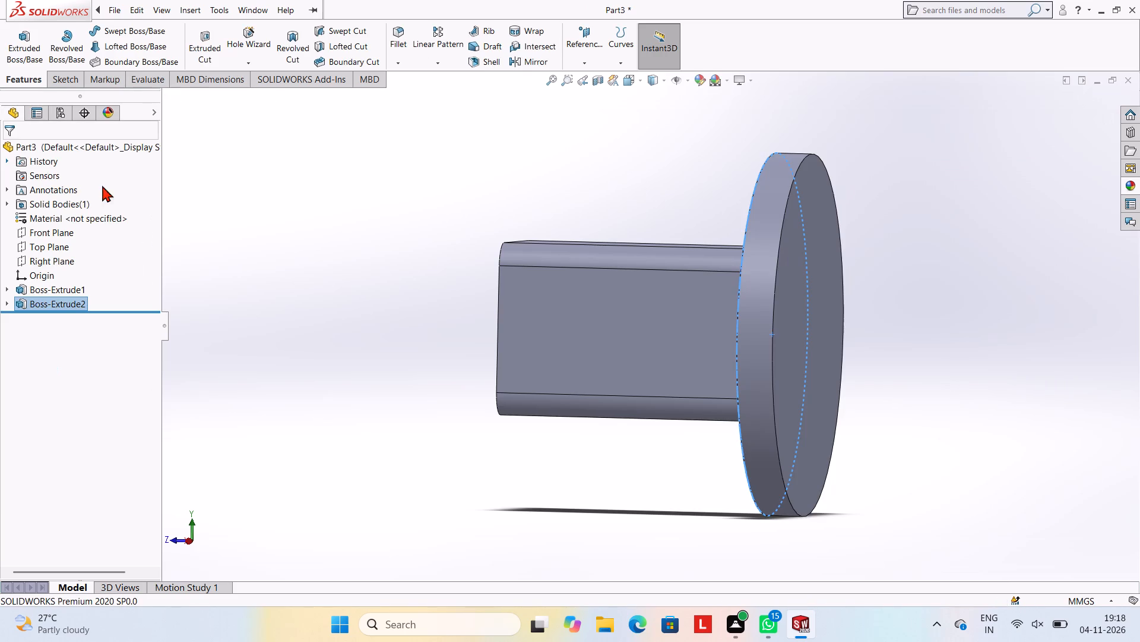
pyautogui.click(229, 185)
# Start a new sketch on the tube's flat outer side face on the positive X side and view it face-on.
pyautogui.moveTo(273, 187); pyautogui.dragTo(372, 180, button='middle')
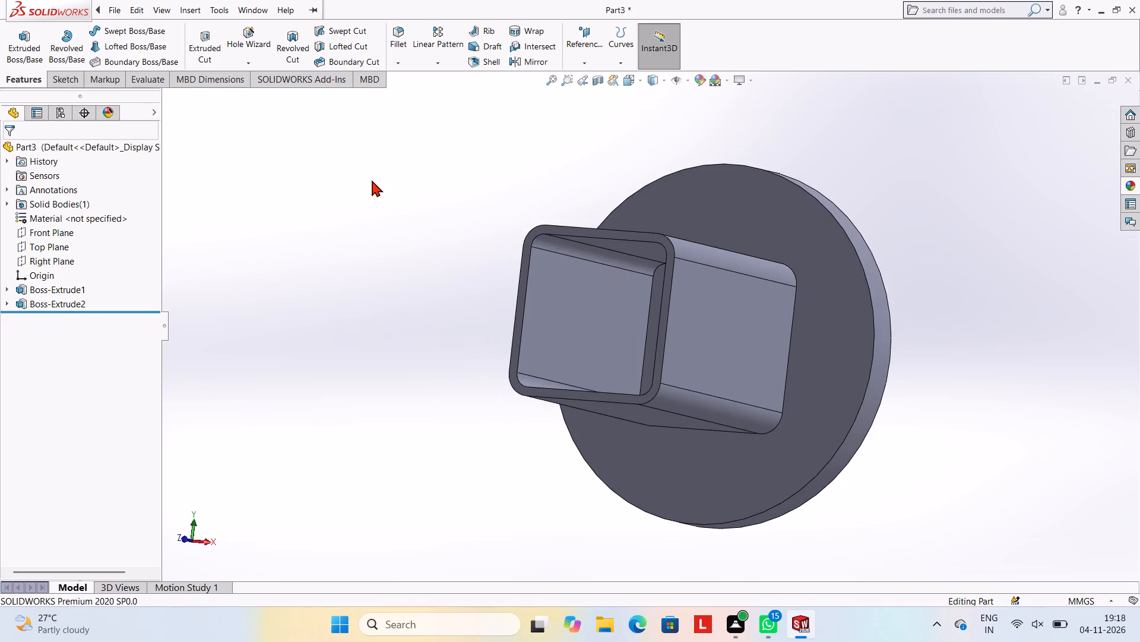
pyautogui.moveTo(582, 278); pyautogui.dragTo(659, 169, button='middle')
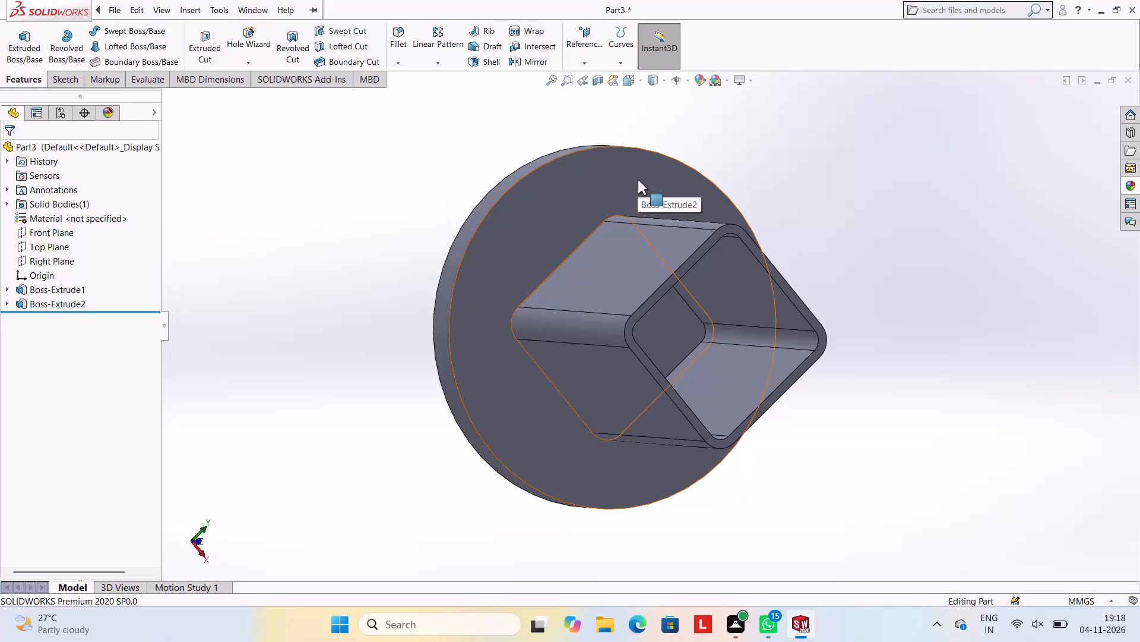
pyautogui.scroll(3, 639, 335)
pyautogui.moveTo(774, 287); pyautogui.dragTo(749, 214, button='middle')
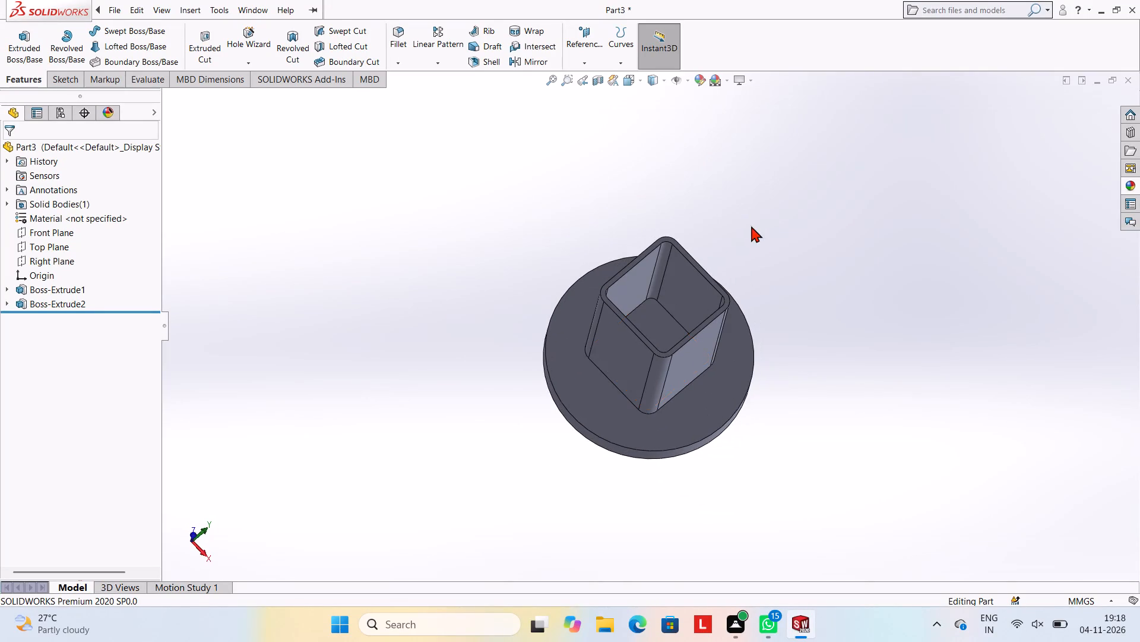
pyautogui.moveTo(778, 251); pyautogui.dragTo(796, 258, button='middle')
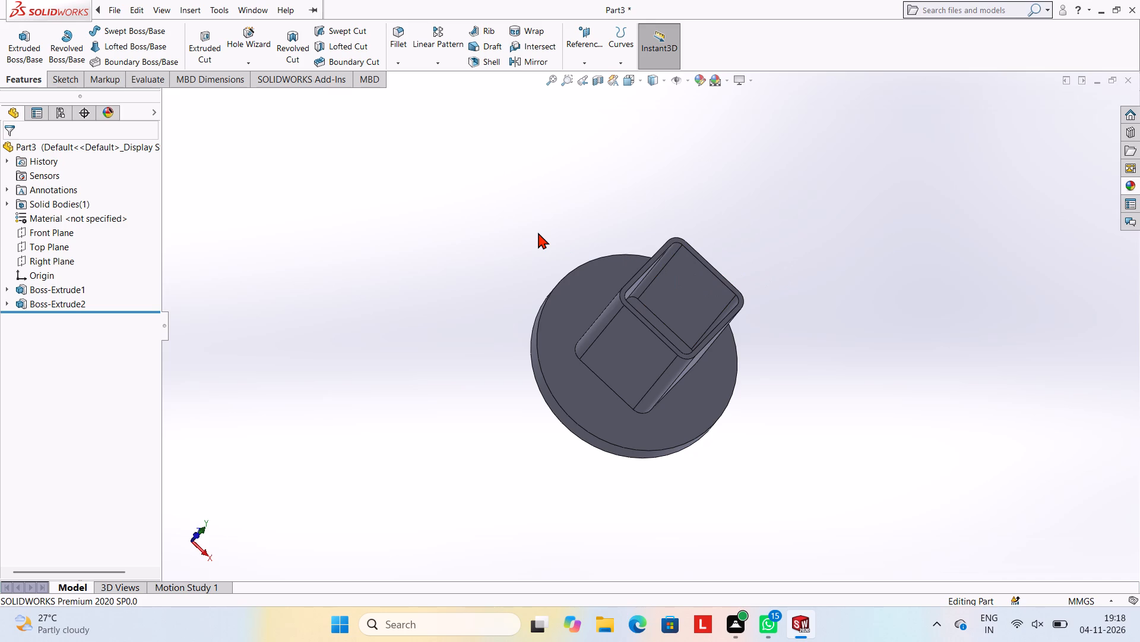
pyautogui.moveTo(460, 257); pyautogui.dragTo(486, 241, button='middle')
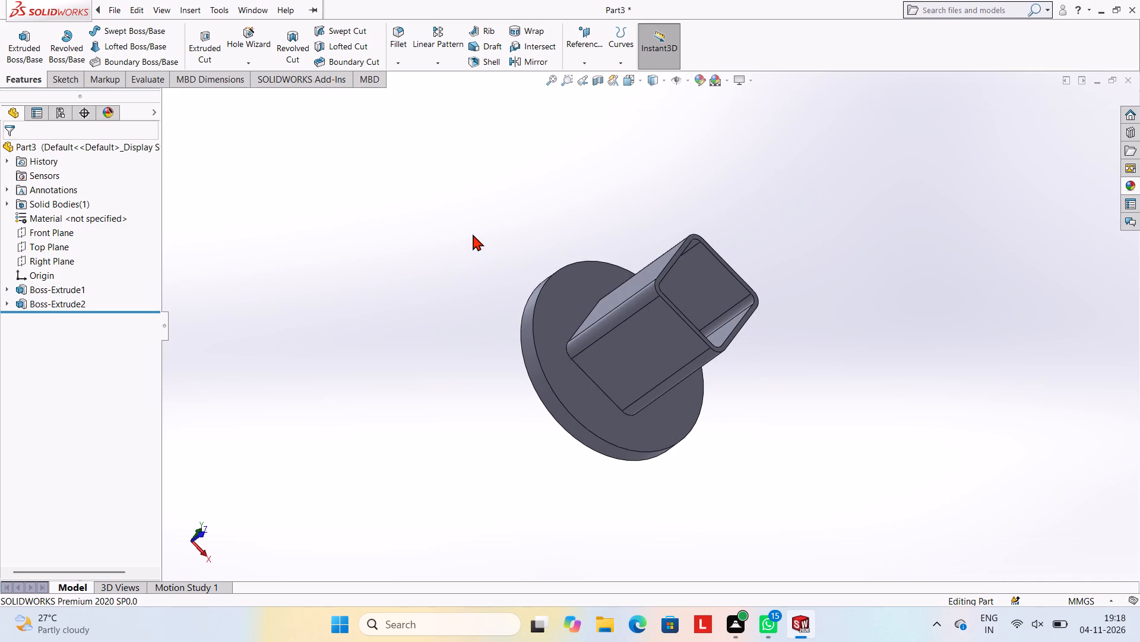
pyautogui.moveTo(466, 244); pyautogui.dragTo(421, 194, button='middle')
pyautogui.moveTo(742, 256); pyautogui.dragTo(710, 220, button='middle')
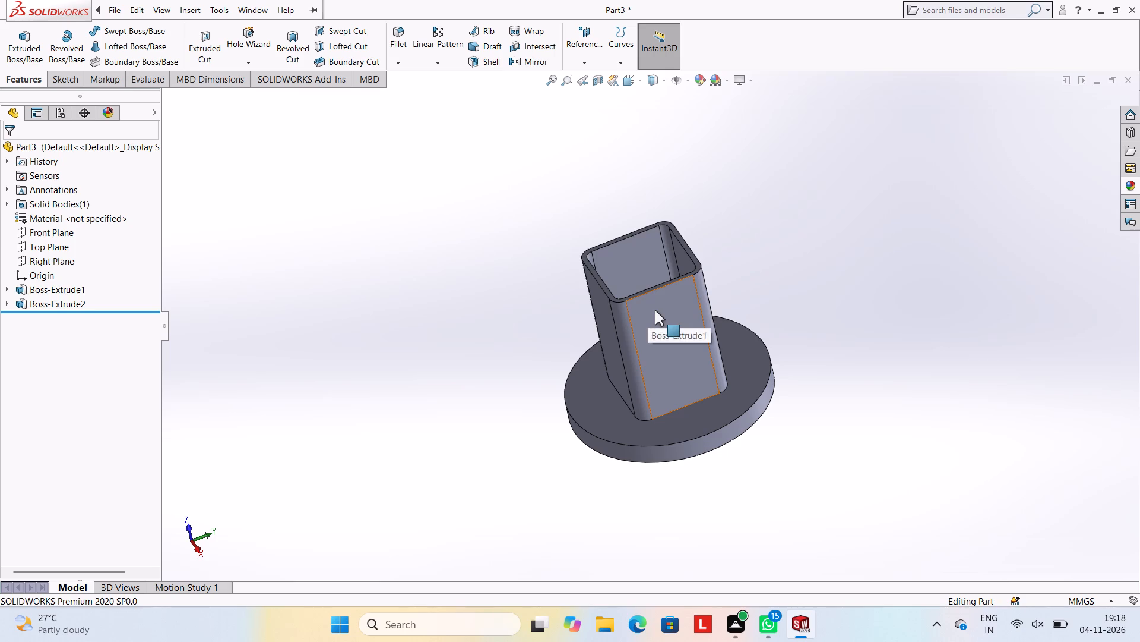
pyautogui.click(655, 310)
pyautogui.click(709, 277)
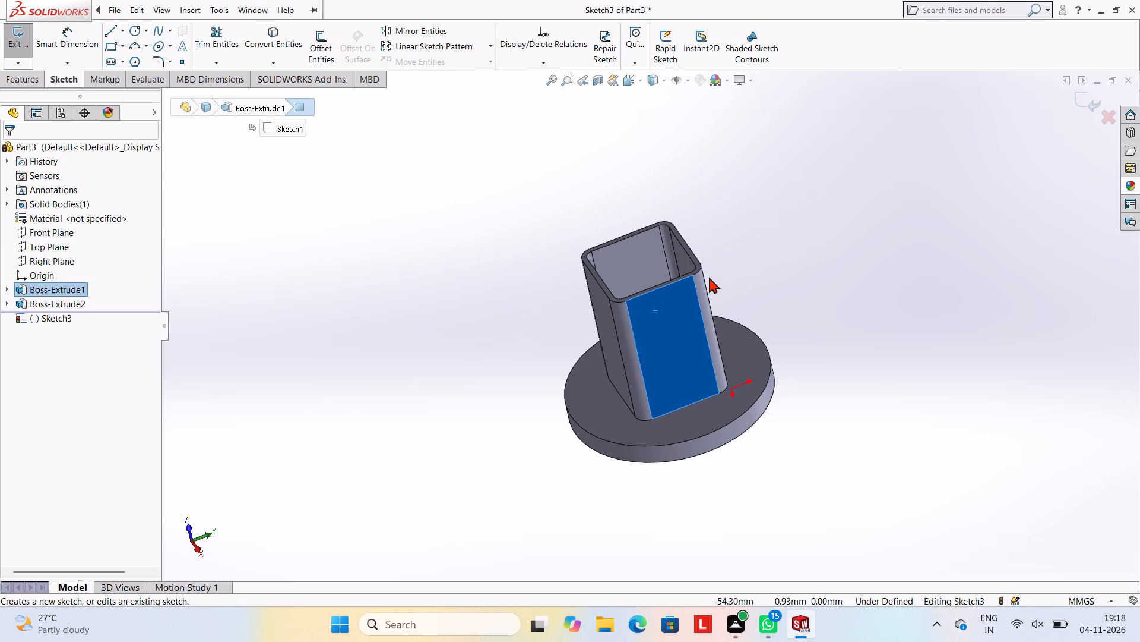
pyautogui.hotkey('ctrl', '8')
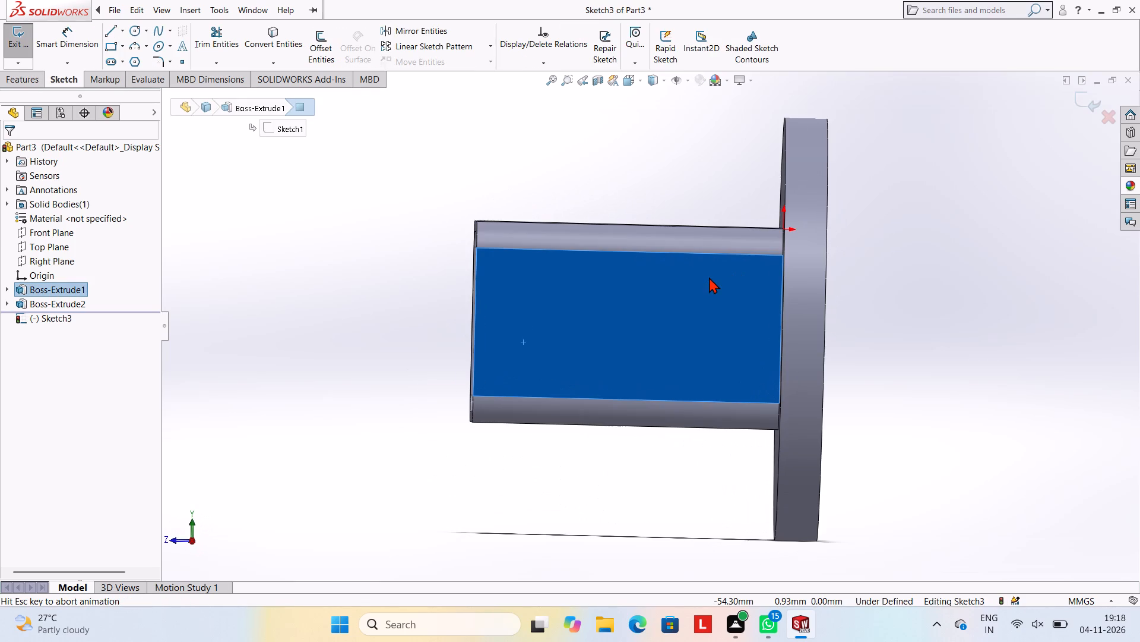
pyautogui.scroll(3, 713, 320)
pyautogui.scroll(-2, 713, 320)
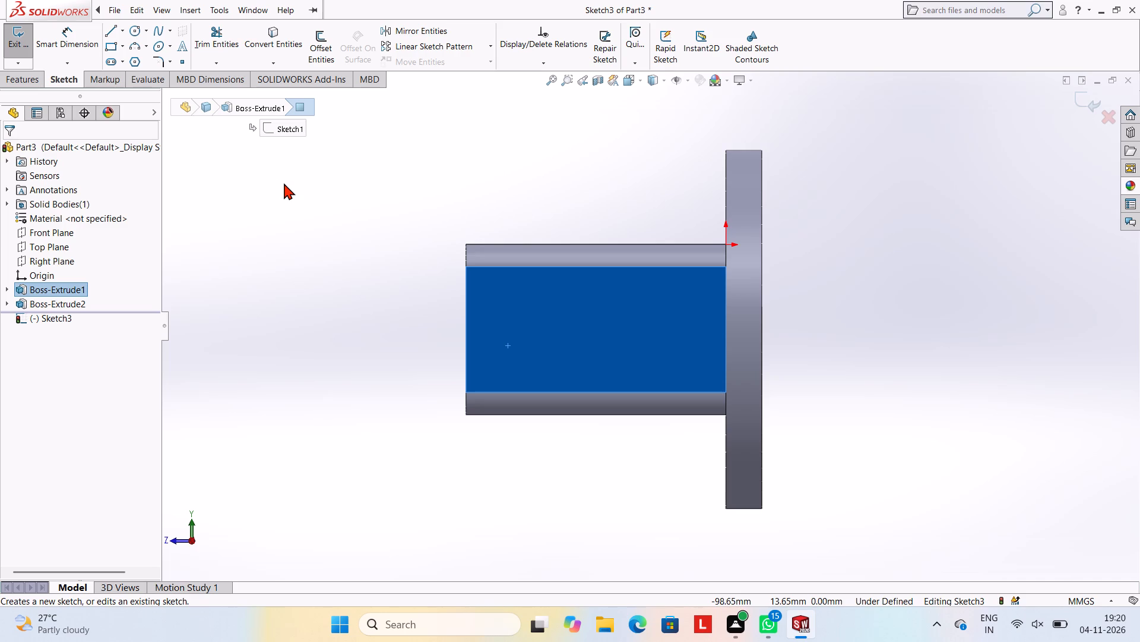
# Sketch a closed 20 mm by 28 mm rectangle with lines, centred along the tube's length and spanning the flat face's full height.
pyautogui.click(113, 29)
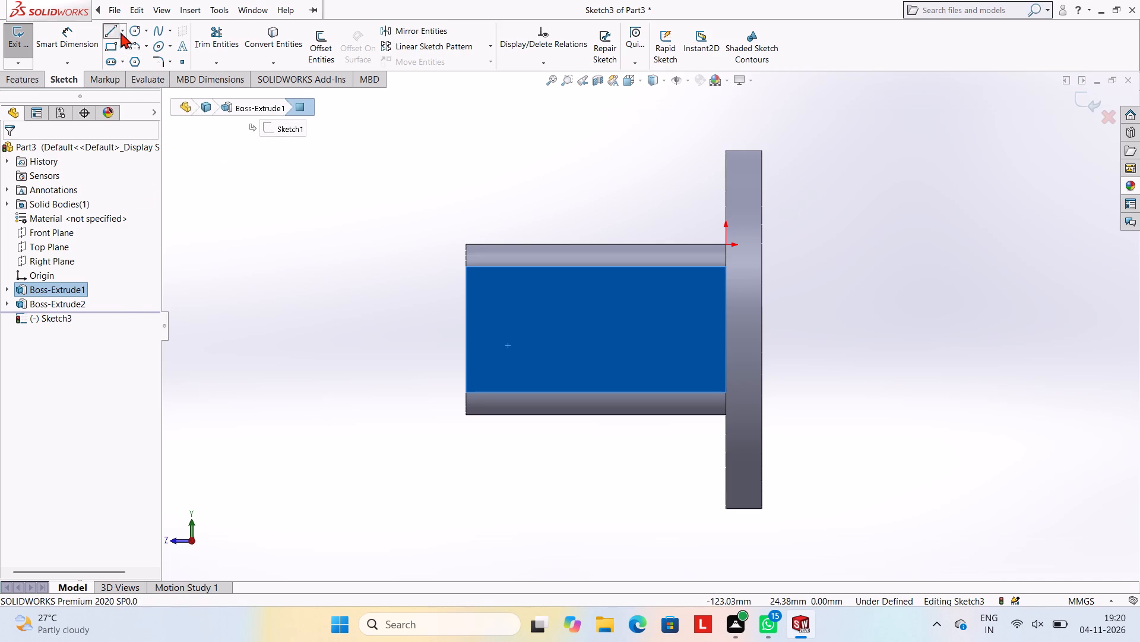
pyautogui.click(596, 266)
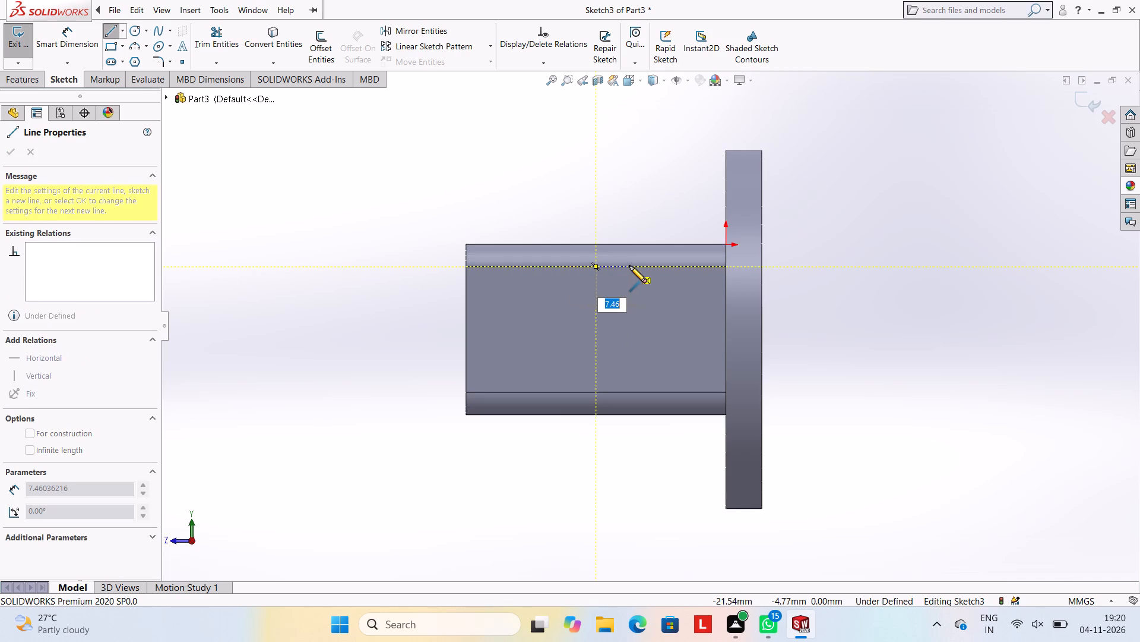
pyautogui.write('10')
pyautogui.press('Return')
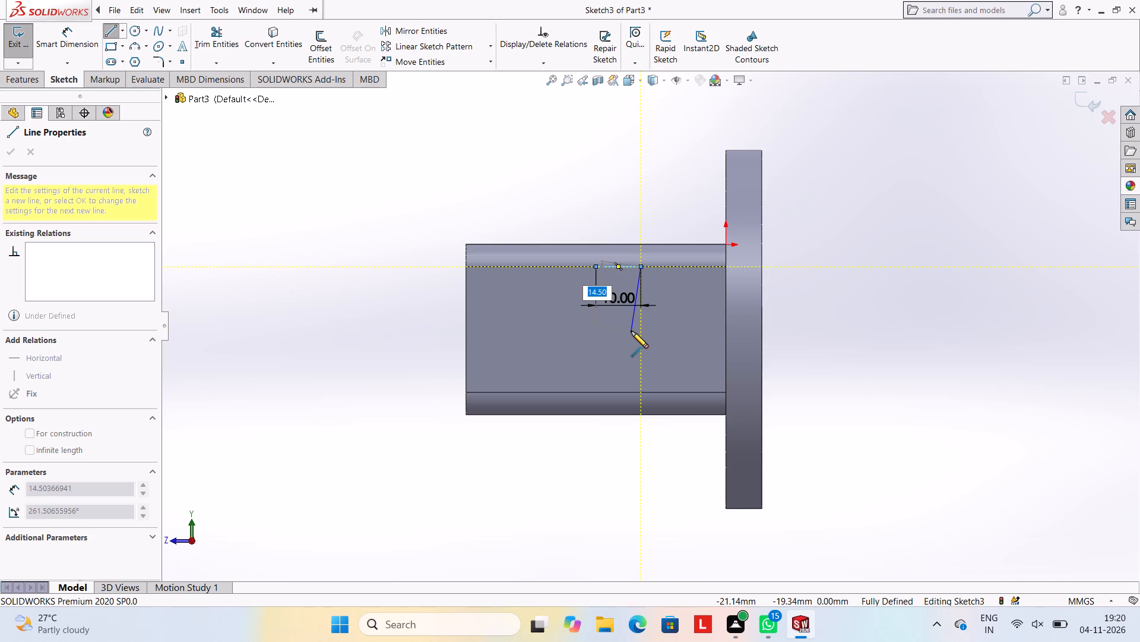
pyautogui.click(641, 392)
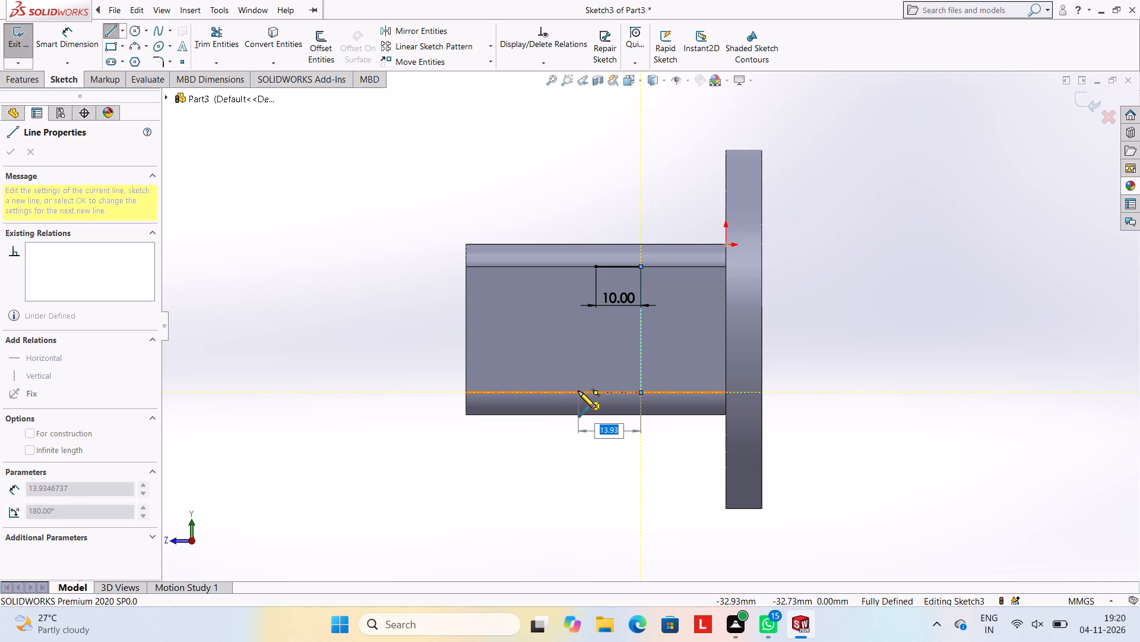
pyautogui.write('20')
pyautogui.press('Return')
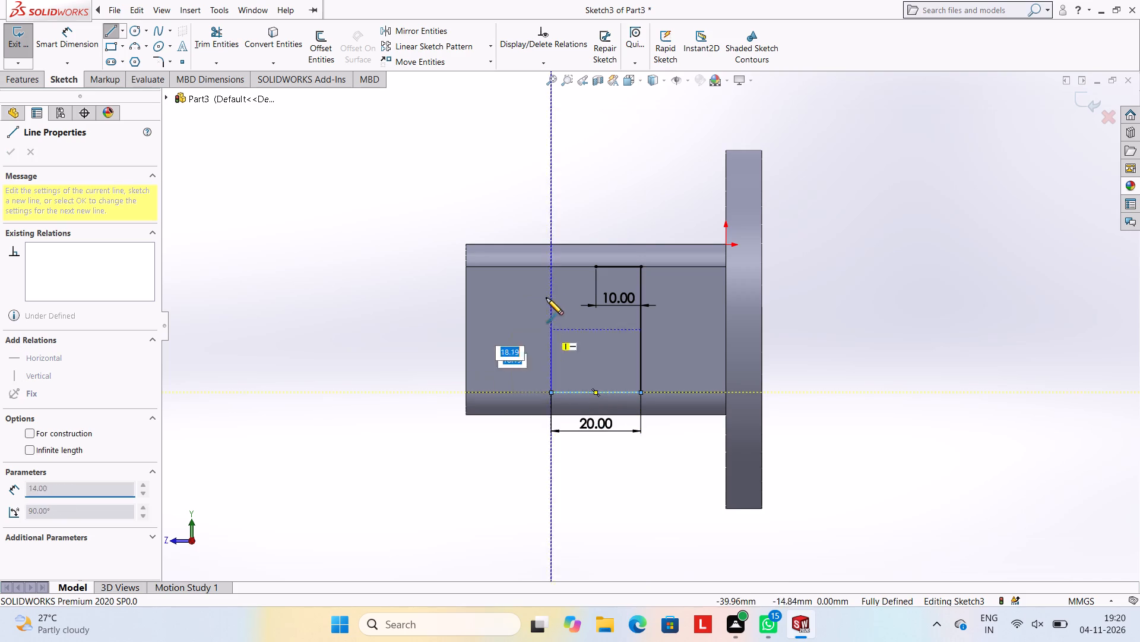
pyautogui.click(550, 264)
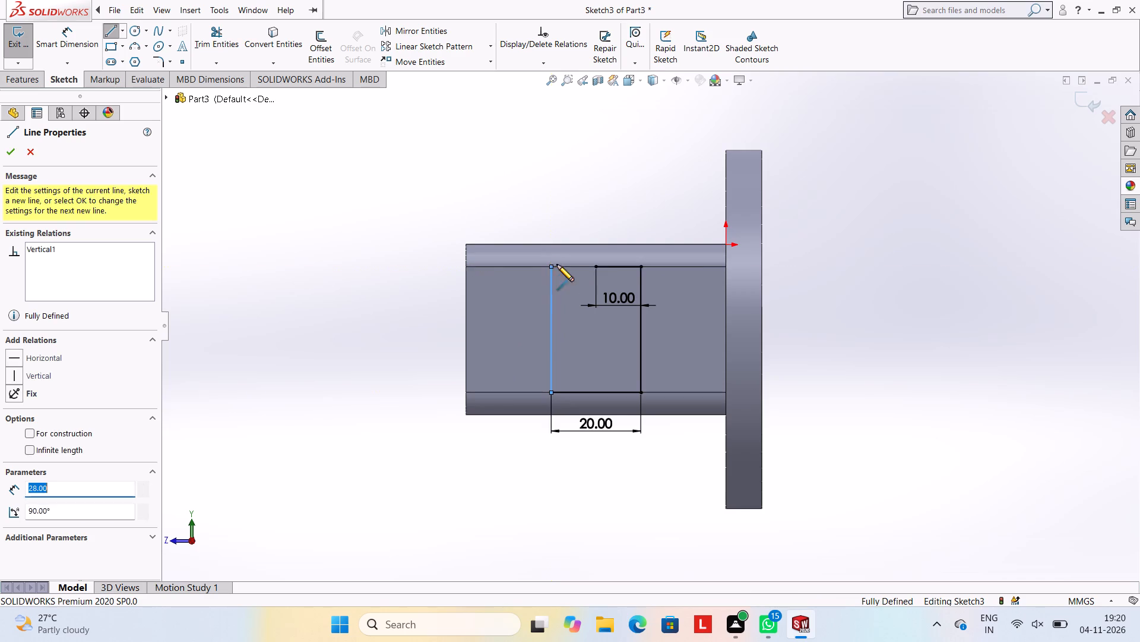
pyautogui.click(643, 266)
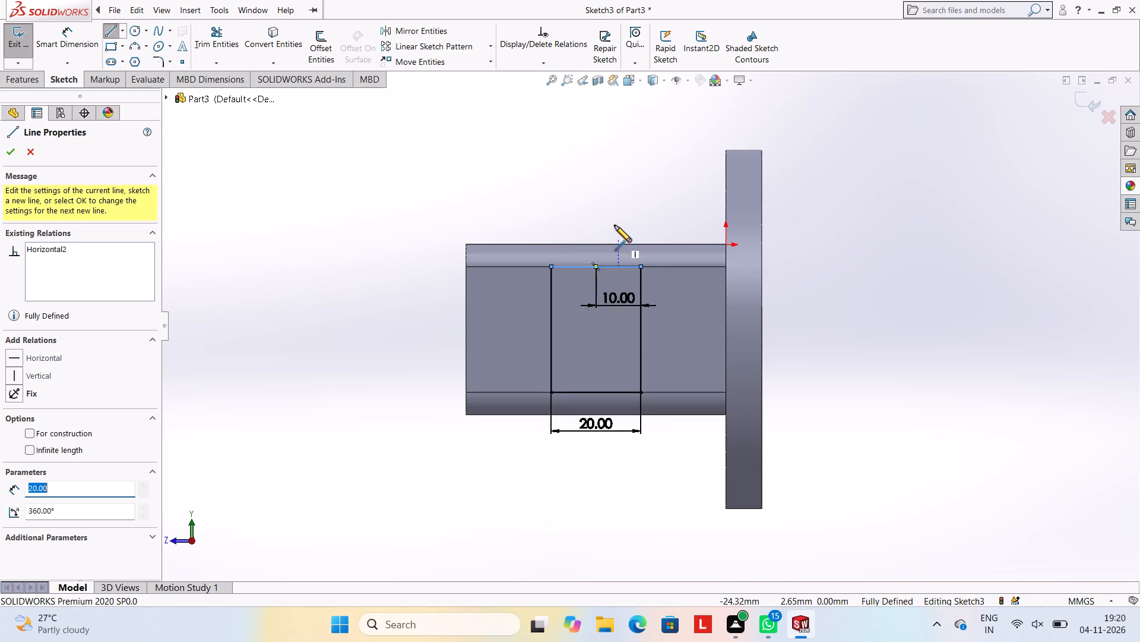
pyautogui.press('Escape')
pyautogui.press('Escape')
pyautogui.press('Escape')
pyautogui.press('Escape')
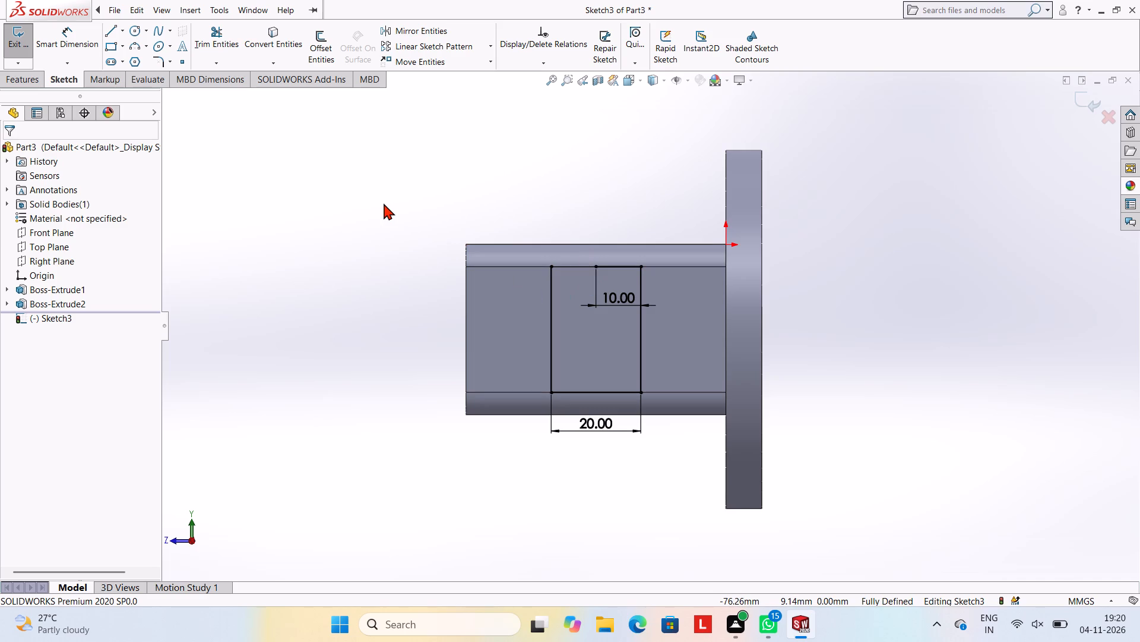
# Extrude the rectangle's region outward from the tube's side as a merged boss with a blind depth of 5 mm.
pyautogui.click(28, 83)
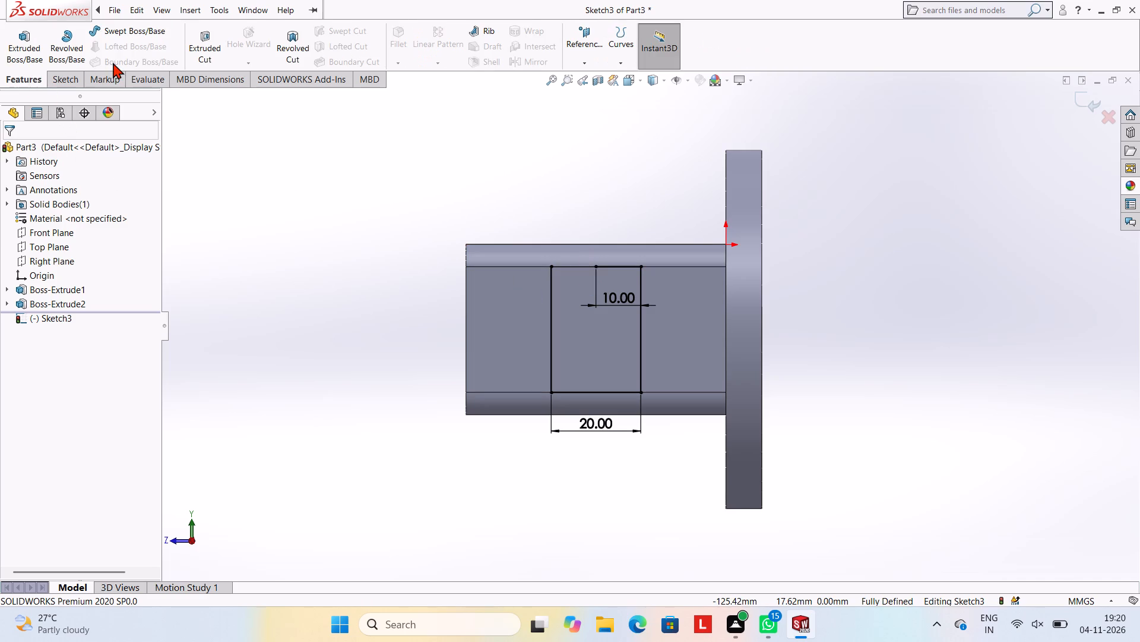
pyautogui.click(25, 43)
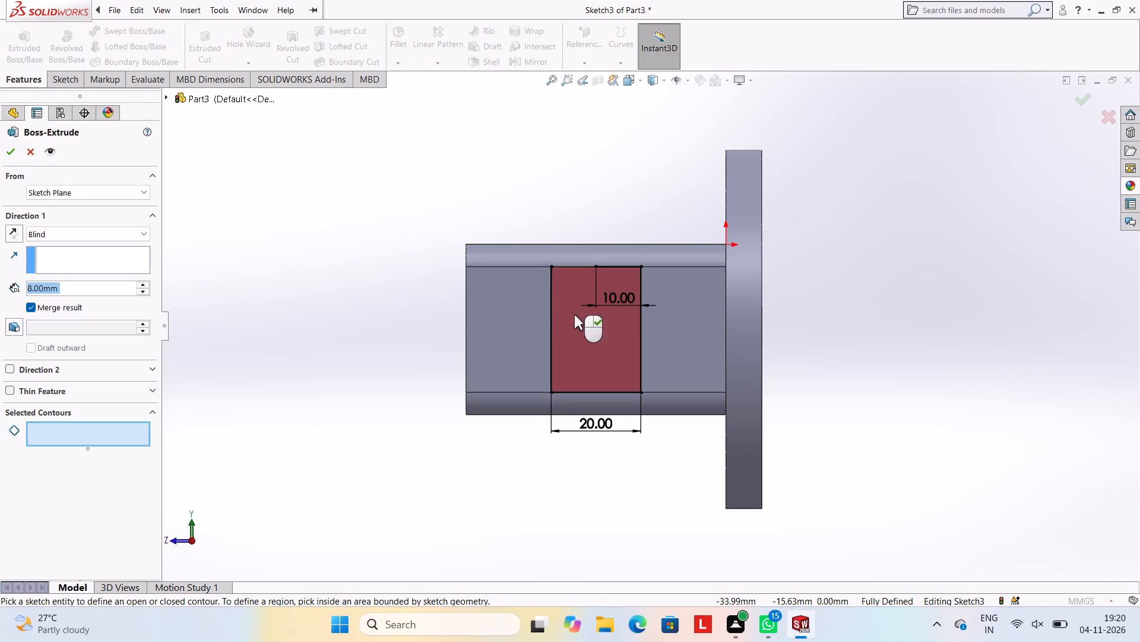
pyautogui.click(574, 314)
pyautogui.moveTo(344, 226); pyautogui.dragTo(422, 235, button='middle')
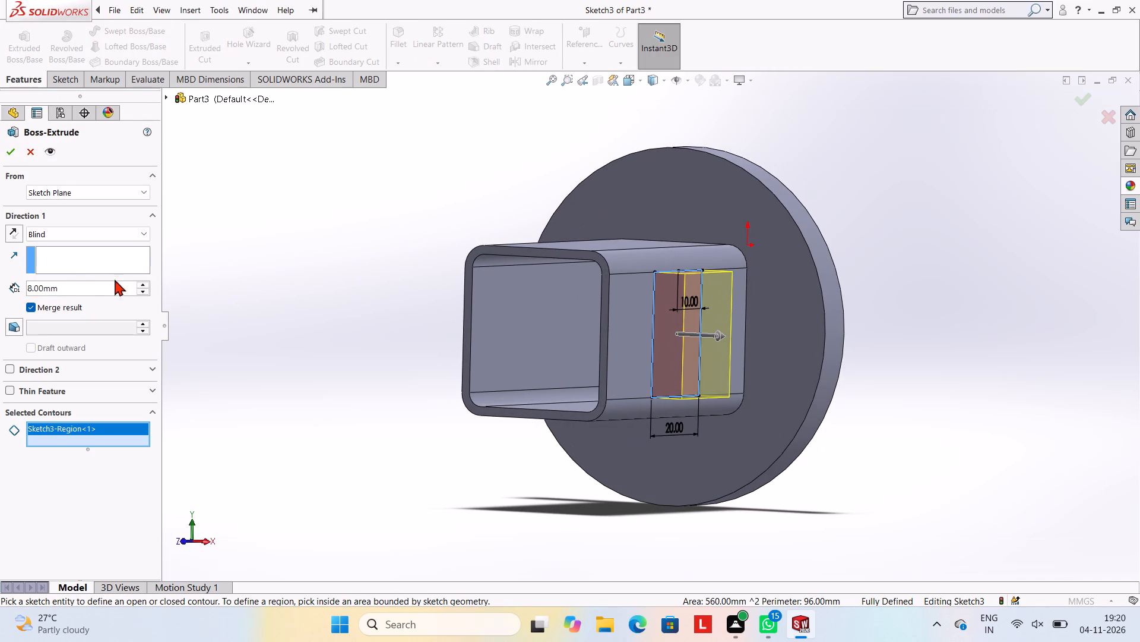
pyautogui.click(76, 288)
pyautogui.press('BackSpace')
pyautogui.press('BackSpace')
pyautogui.press('BackSpace')
pyautogui.press('BackSpace')
pyautogui.press('BackSpace')
pyautogui.press('BackSpace')
pyautogui.press('BackSpace')
pyautogui.press('BackSpace')
pyautogui.press('BackSpace')
pyautogui.press('BackSpace')
pyautogui.press('BackSpace')
pyautogui.press('BackSpace')
pyautogui.press('BackSpace')
pyautogui.press('BackSpace')
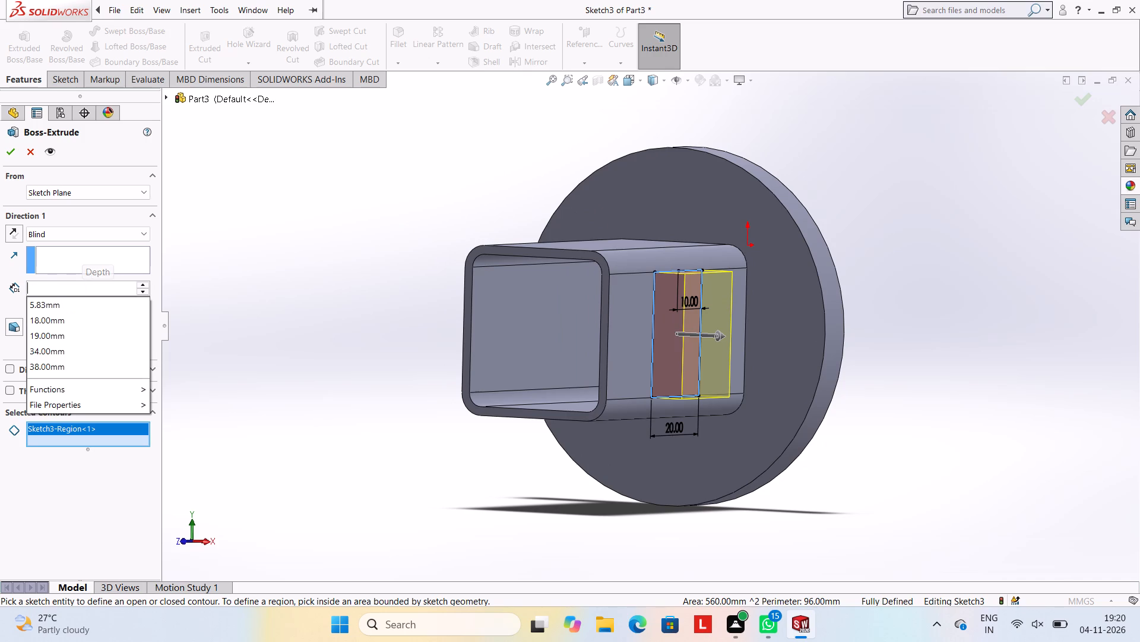
pyautogui.press('5')
pyautogui.press('Return')
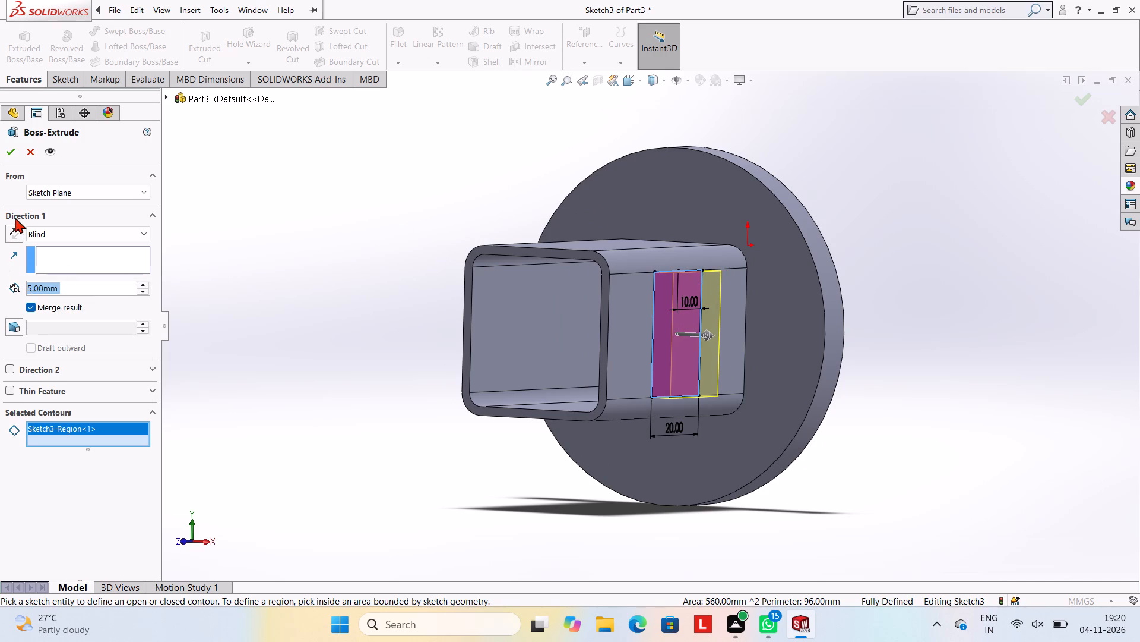
pyautogui.click(11, 153)
pyautogui.click(278, 236)
# Start a new sketch on the tube's opposite flat side face, on the negative X side, and view it face-on.
pyautogui.moveTo(297, 240); pyautogui.dragTo(411, 246, button='middle')
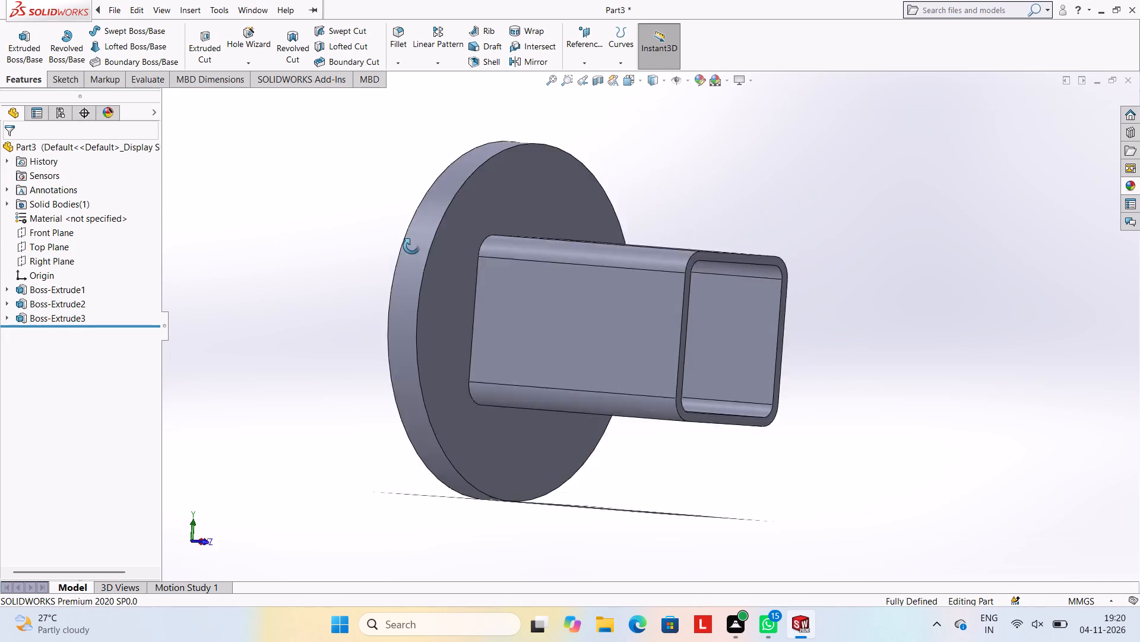
pyautogui.moveTo(411, 246); pyautogui.dragTo(328, 191, button='middle')
pyautogui.moveTo(576, 369); pyautogui.dragTo(593, 253, button='middle')
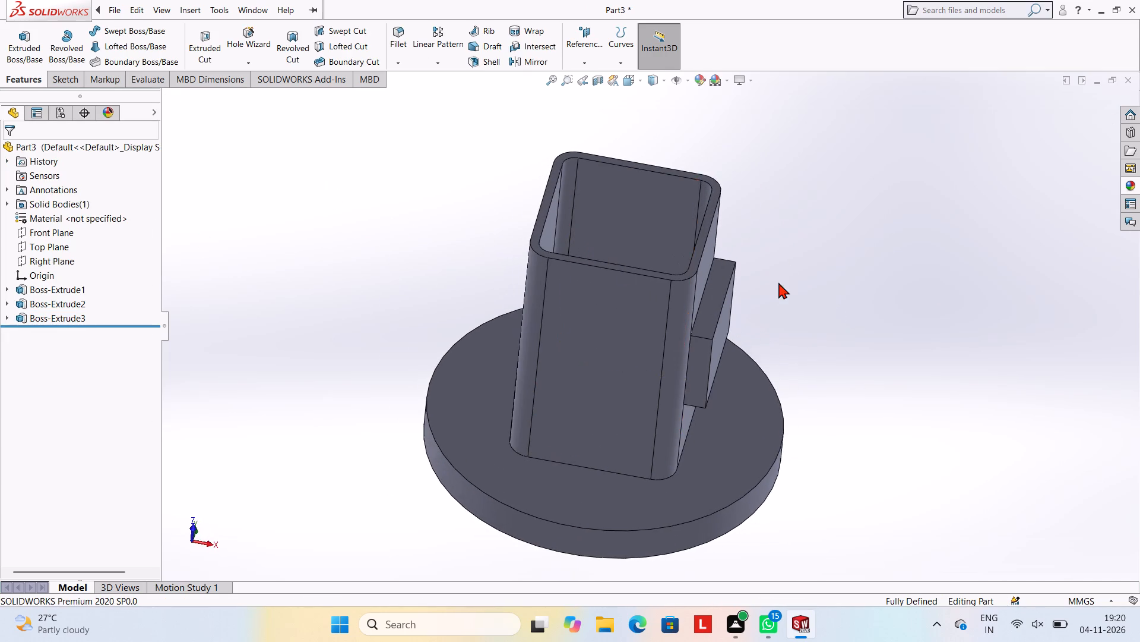
pyautogui.moveTo(955, 266); pyautogui.dragTo(981, 299, button='middle')
pyautogui.moveTo(864, 279); pyautogui.dragTo(959, 294, button='middle')
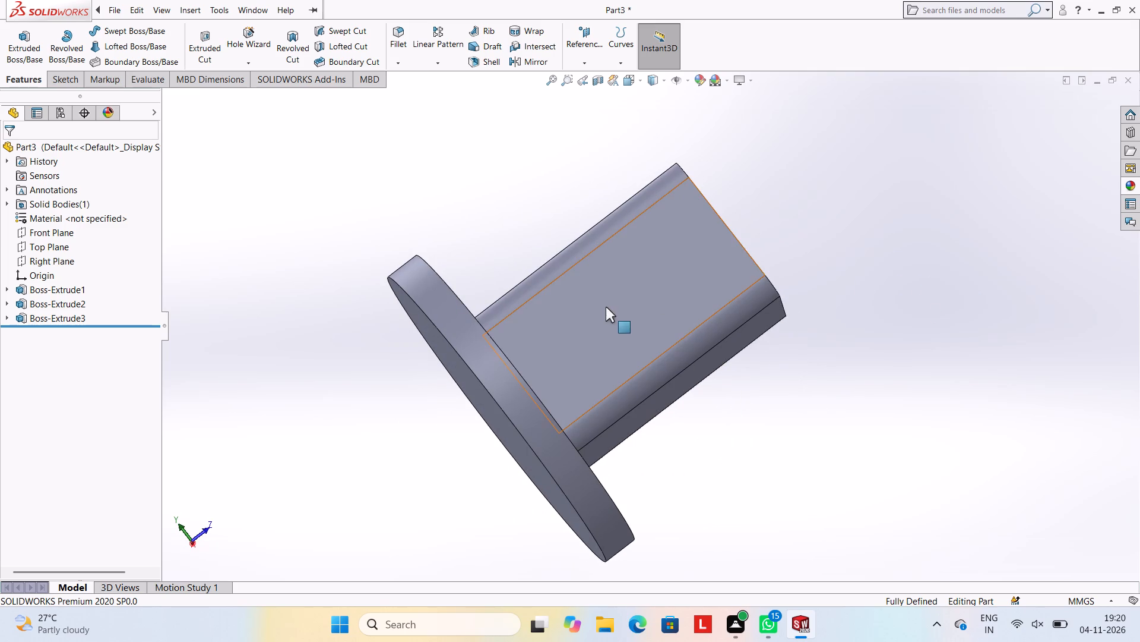
pyautogui.click(606, 306)
pyautogui.click(657, 269)
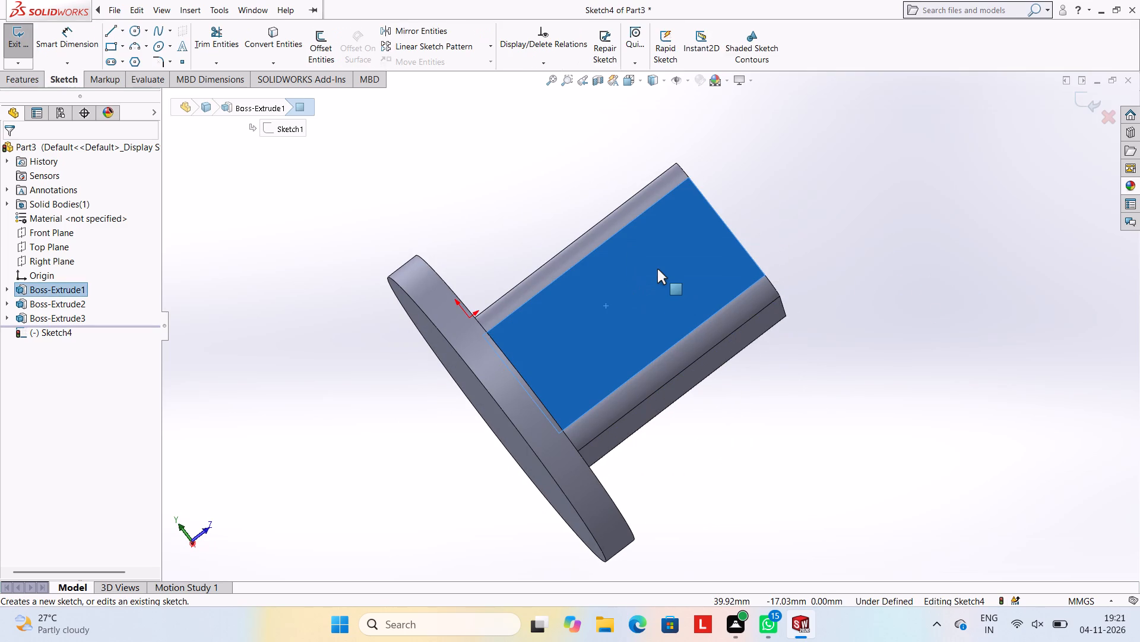
pyautogui.hotkey('ctrl', '8')
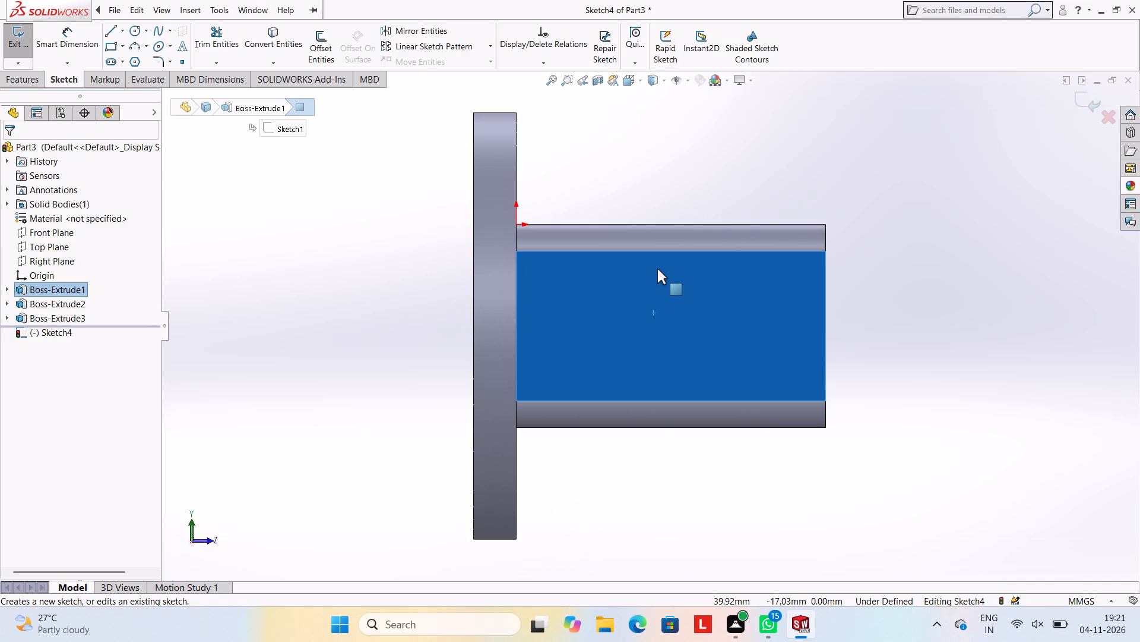
# Sketch a closed 20 mm by 28 mm rectangle with lines, centred along the tube's length and spanning the flat face's full height.
pyautogui.click(109, 31)
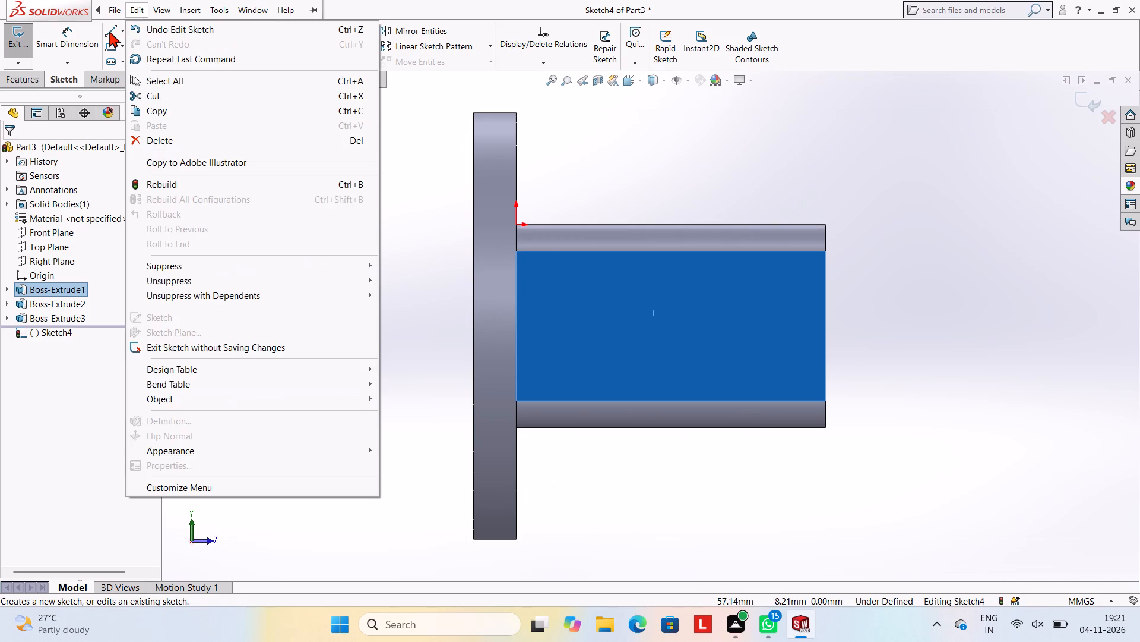
pyautogui.click(669, 249)
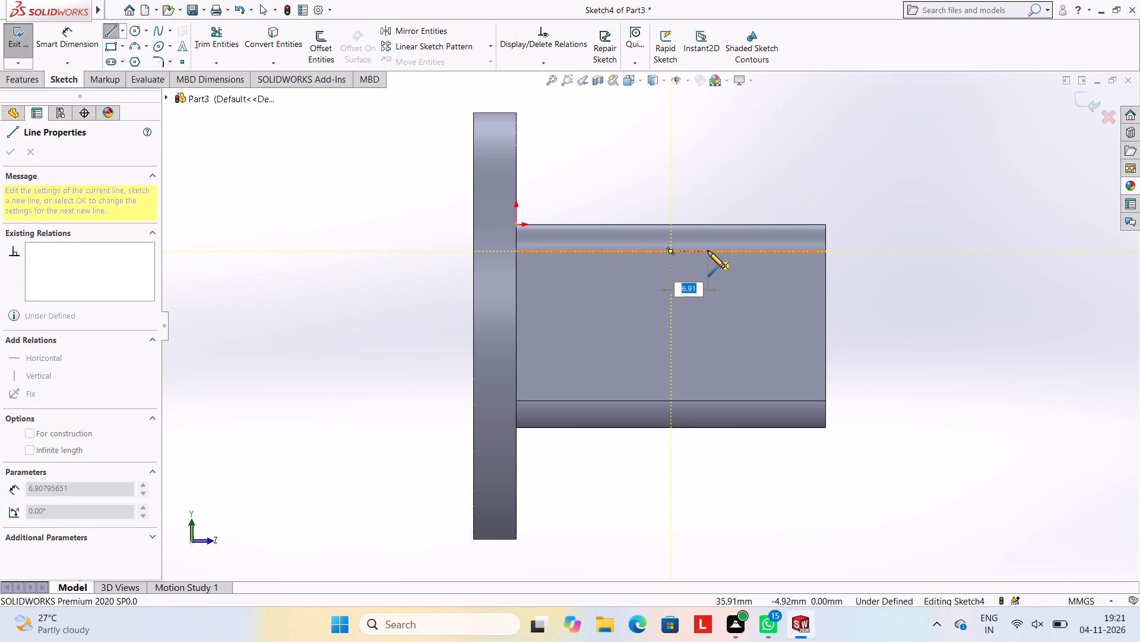
pyautogui.write('10')
pyautogui.press('Return')
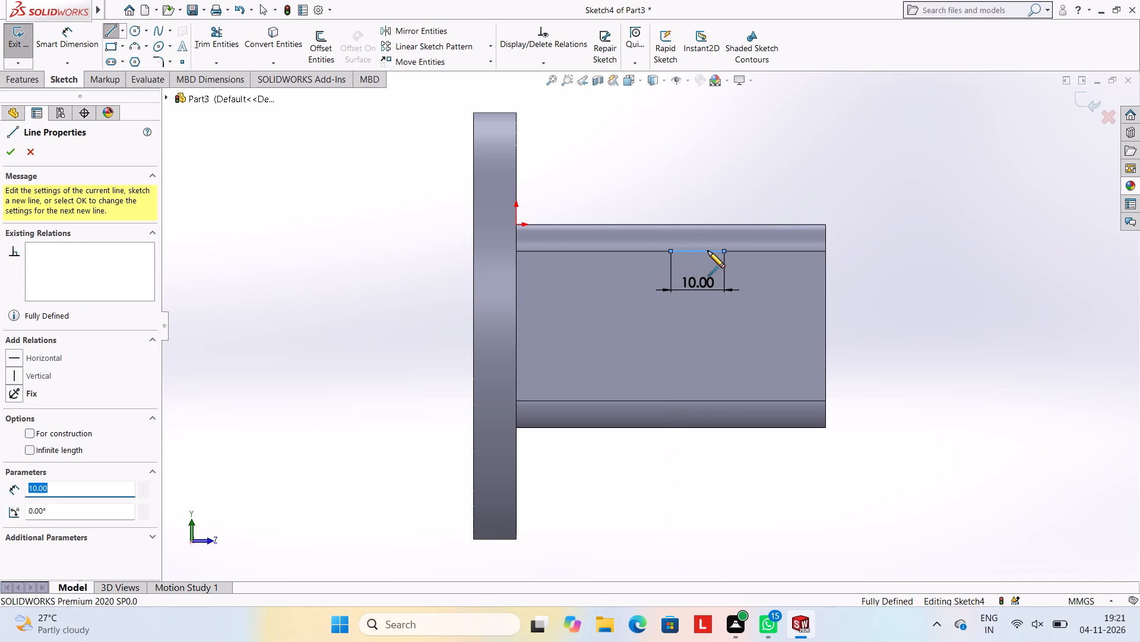
pyautogui.click(726, 400)
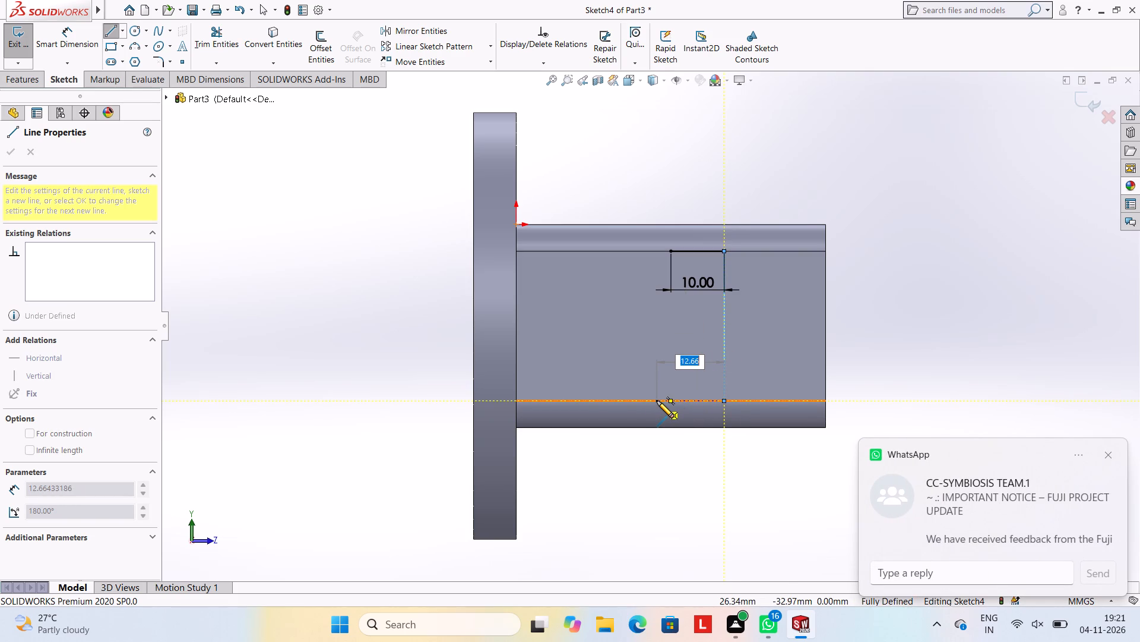
pyautogui.write('20')
pyautogui.press('Return')
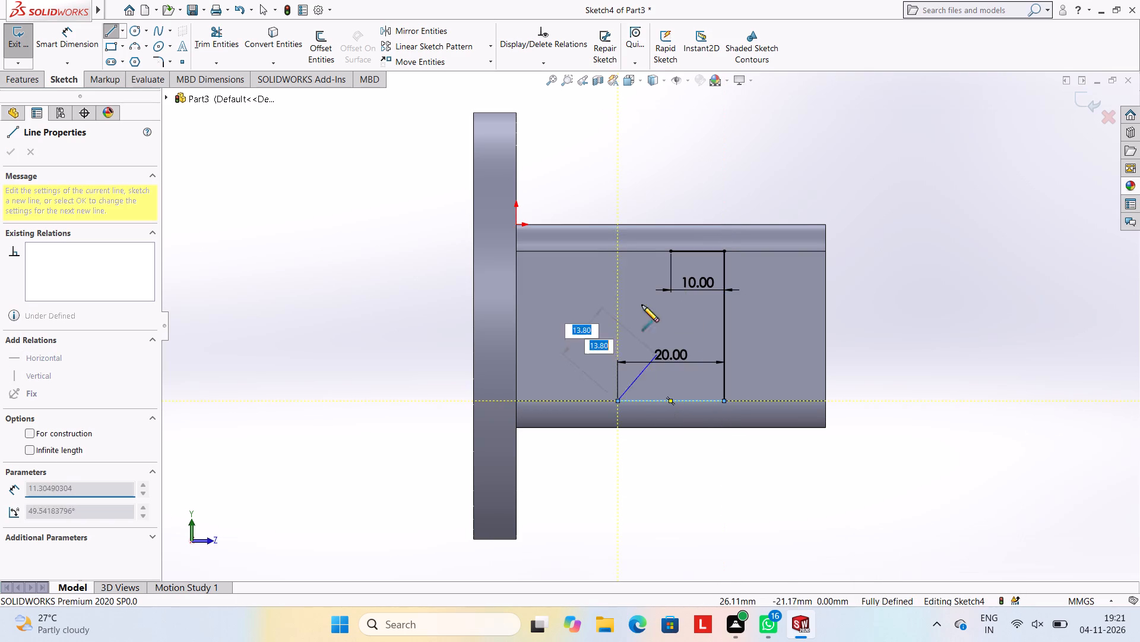
pyautogui.click(617, 250)
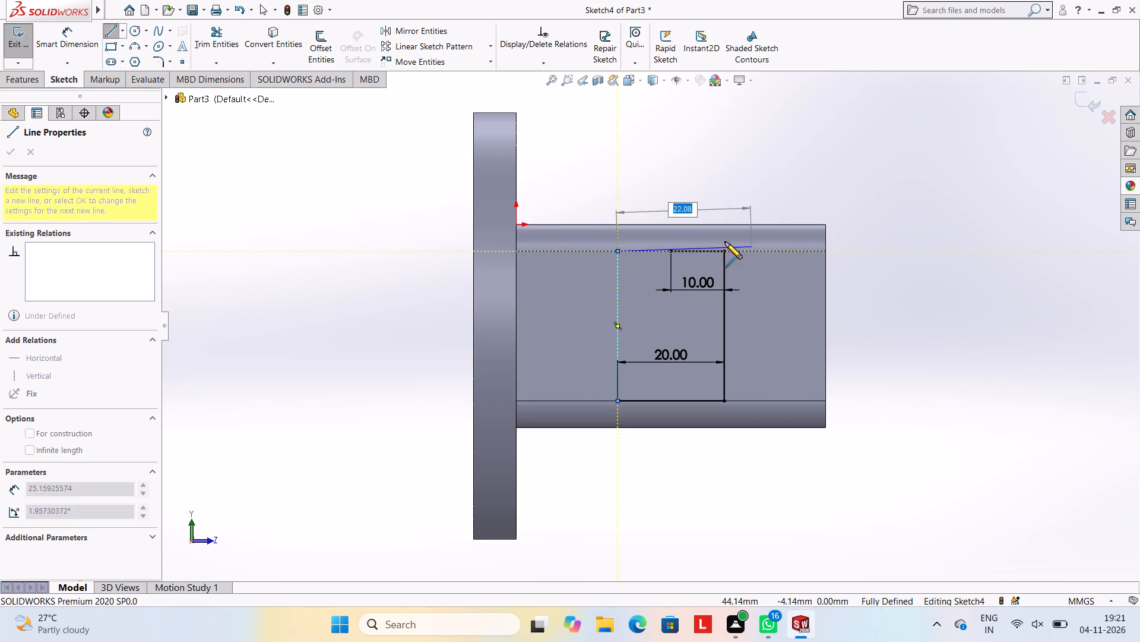
pyautogui.click(669, 253)
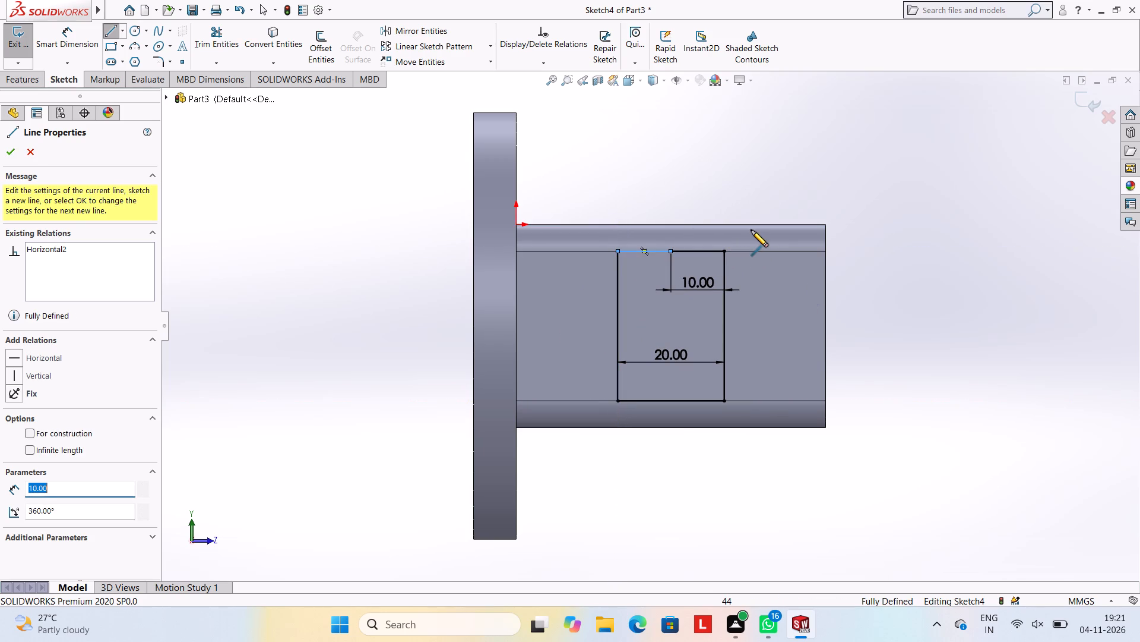
pyautogui.press('Escape')
pyautogui.press('Escape')
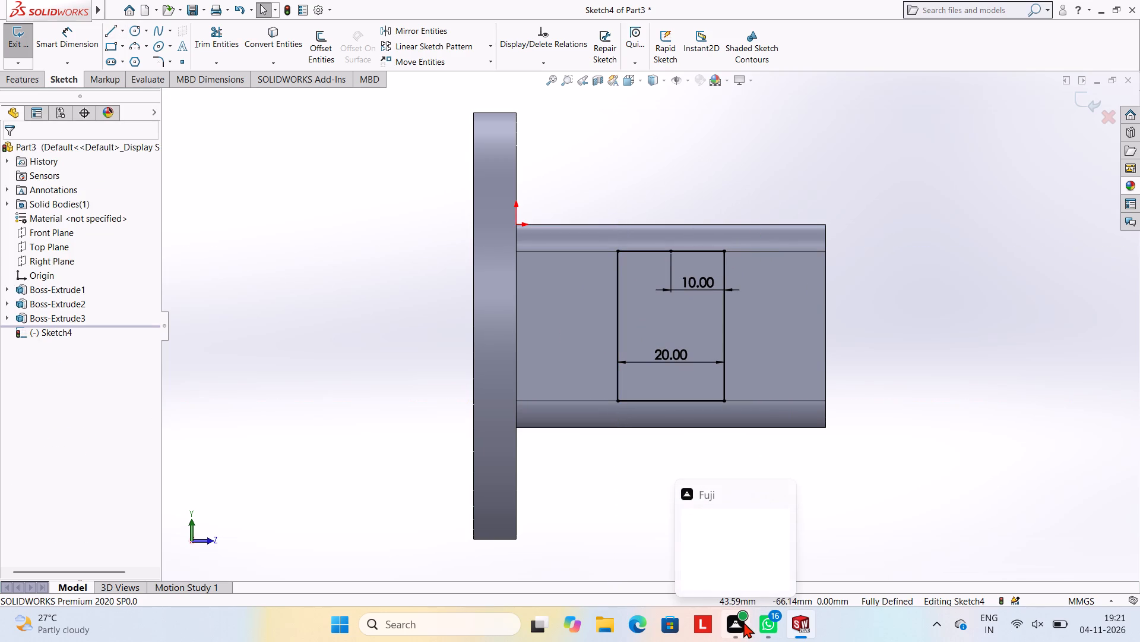
pyautogui.press('Escape')
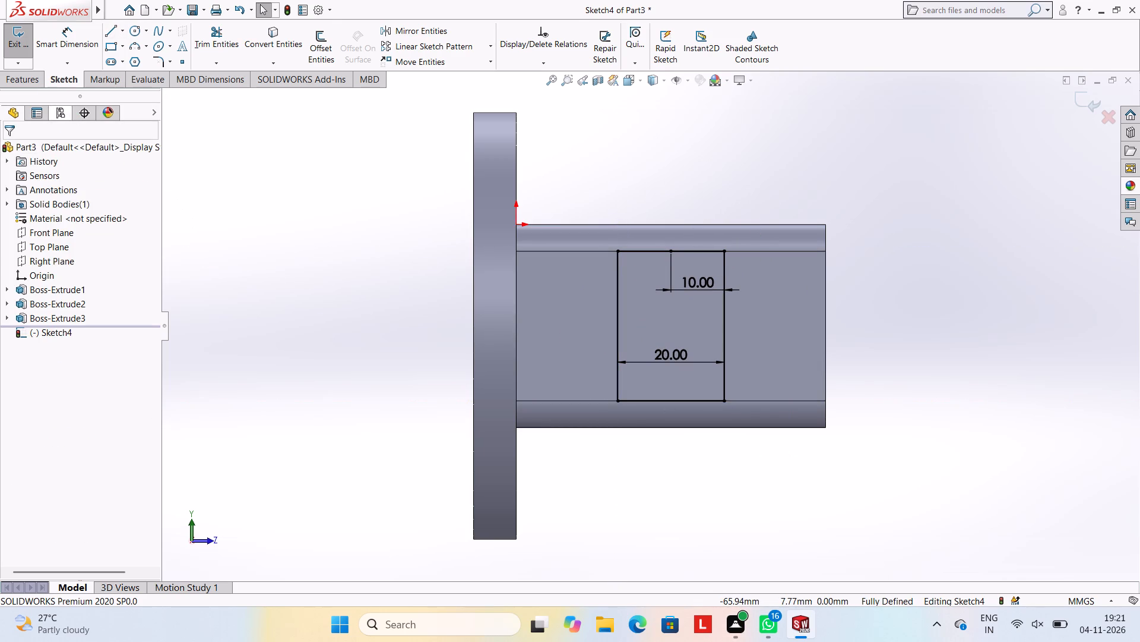
# Extrude the rectangle outward from the tube's negative X side as a merged boss with a blind depth of 5 mm.
pyautogui.click(23, 74)
pyautogui.click(36, 51)
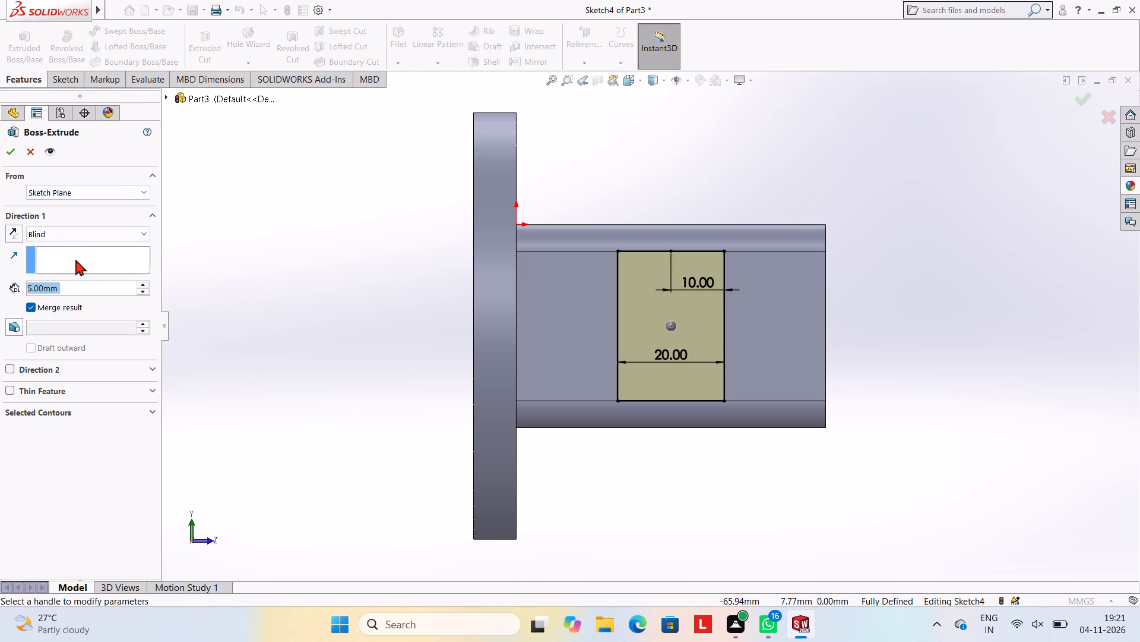
pyautogui.click(7, 147)
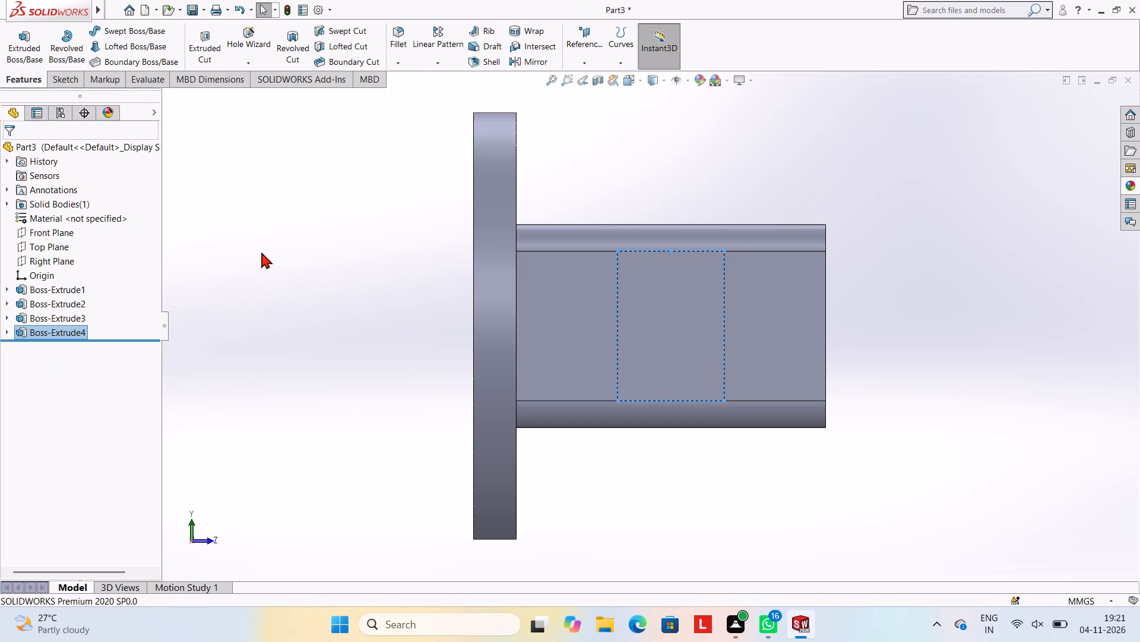
pyautogui.click(261, 252)
# Start a new sketch on the outer face of the rectangular pad on the positive X side and view it face-on.
pyautogui.moveTo(755, 283); pyautogui.dragTo(652, 186, button='middle')
pyautogui.moveTo(785, 320); pyautogui.dragTo(786, 320, button='middle')
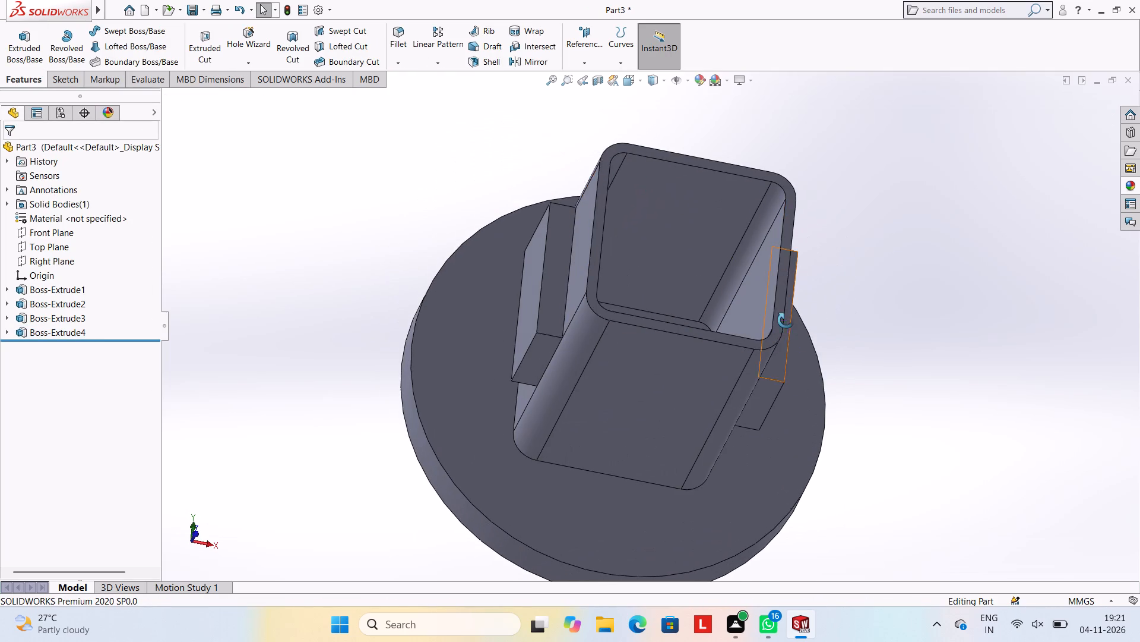
pyautogui.moveTo(786, 320); pyautogui.dragTo(745, 261, button='middle')
pyautogui.moveTo(889, 279); pyautogui.dragTo(853, 267, button='middle')
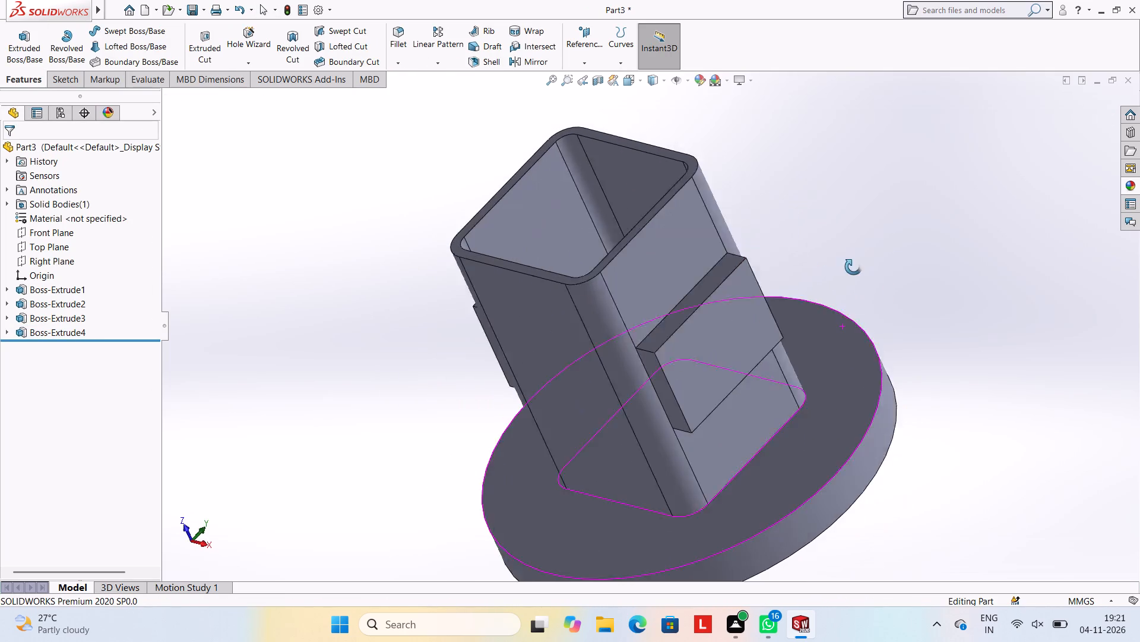
pyautogui.moveTo(853, 267); pyautogui.dragTo(822, 250, button='middle')
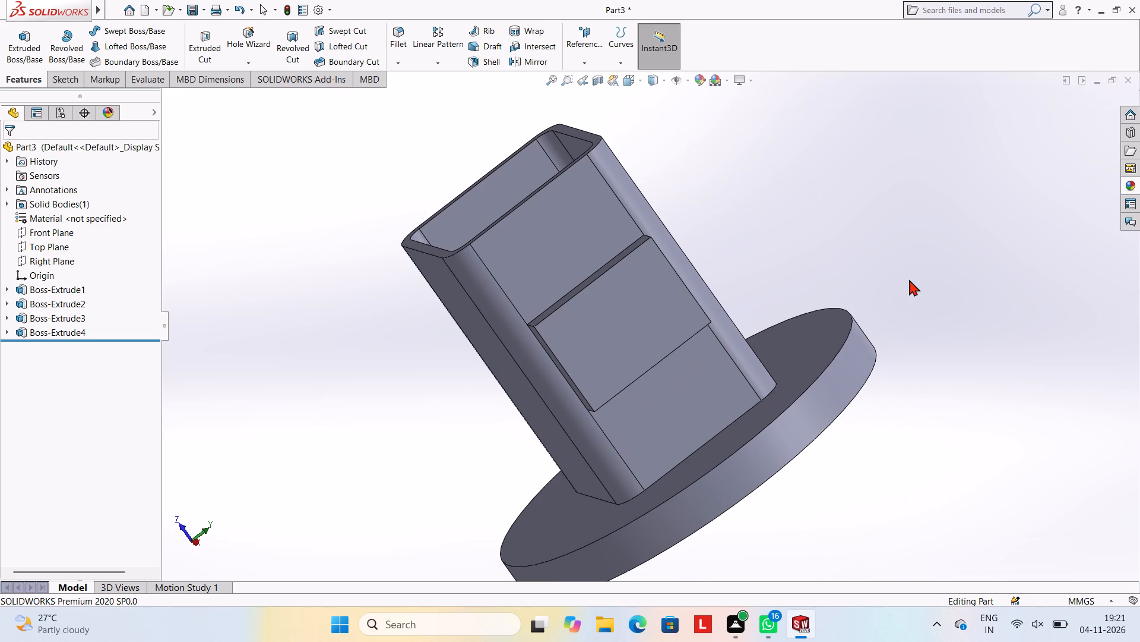
pyautogui.moveTo(898, 255); pyautogui.dragTo(870, 234, button='middle')
pyautogui.click(587, 291)
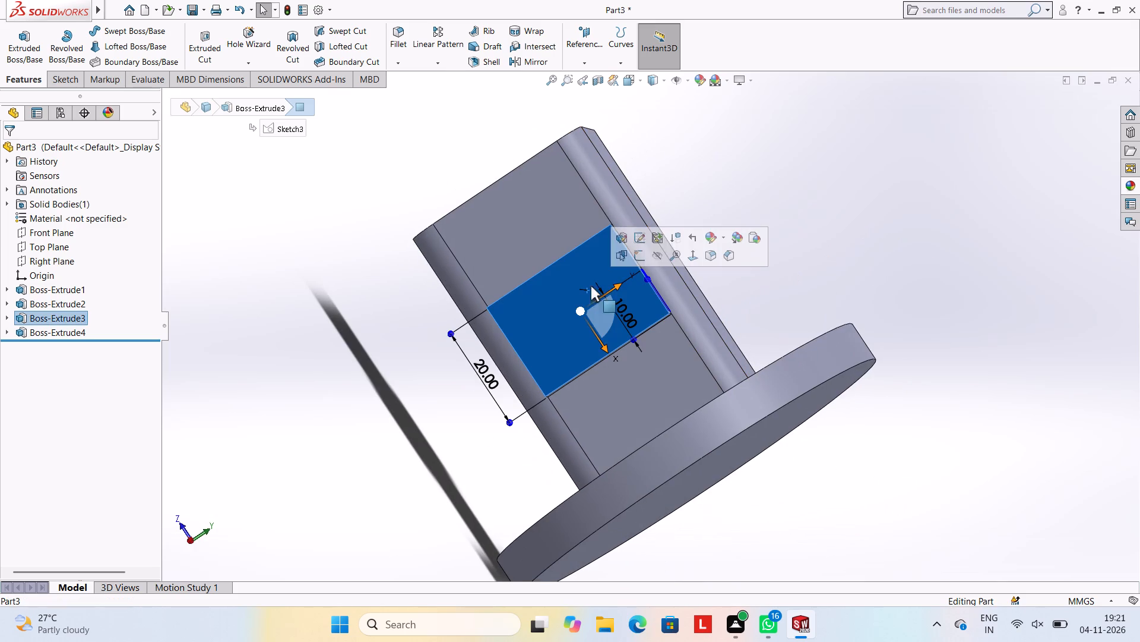
pyautogui.click(640, 251)
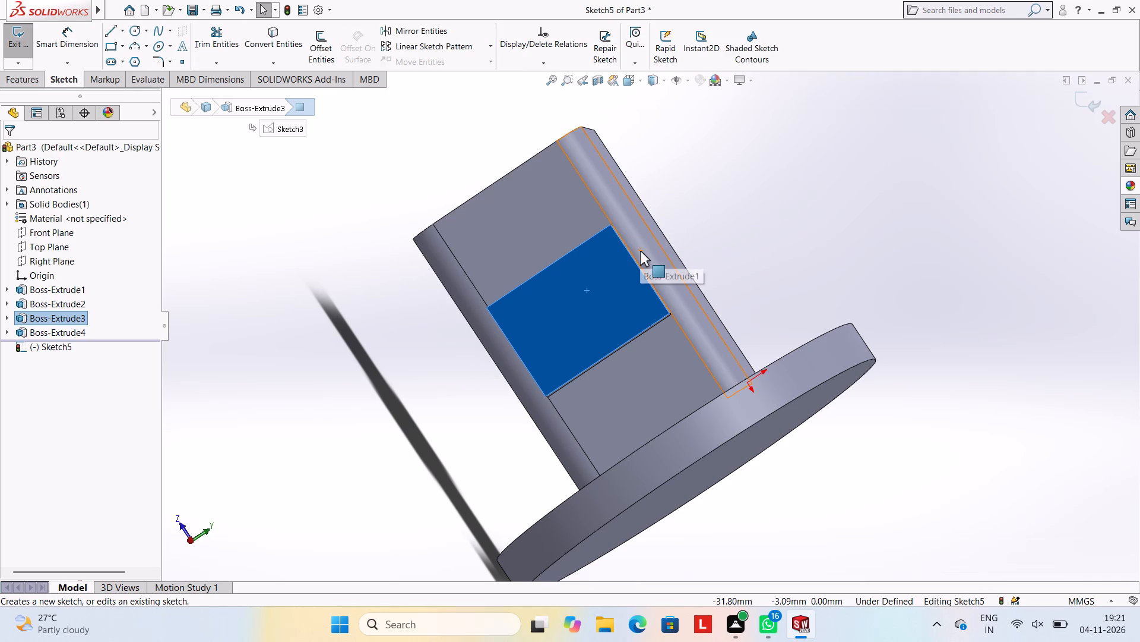
pyautogui.hotkey('ctrl', '8')
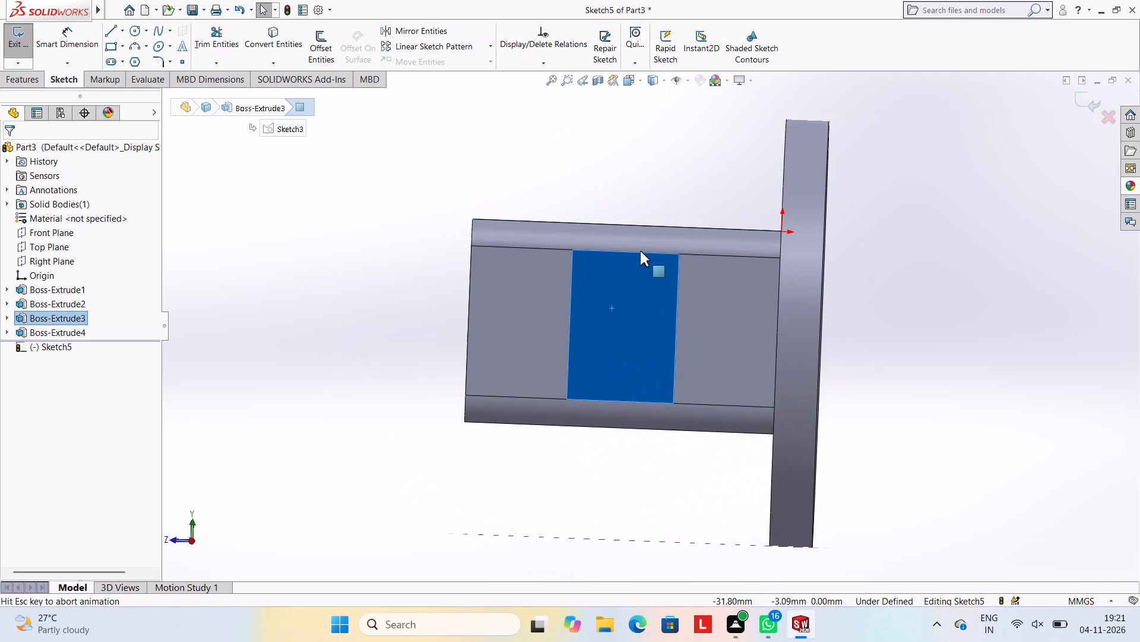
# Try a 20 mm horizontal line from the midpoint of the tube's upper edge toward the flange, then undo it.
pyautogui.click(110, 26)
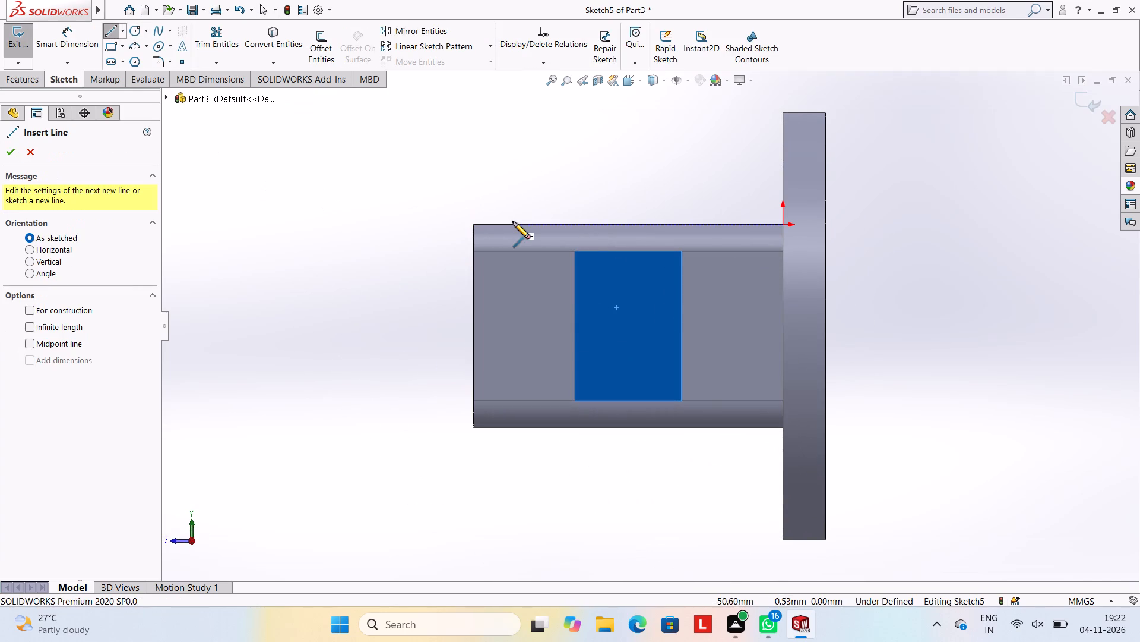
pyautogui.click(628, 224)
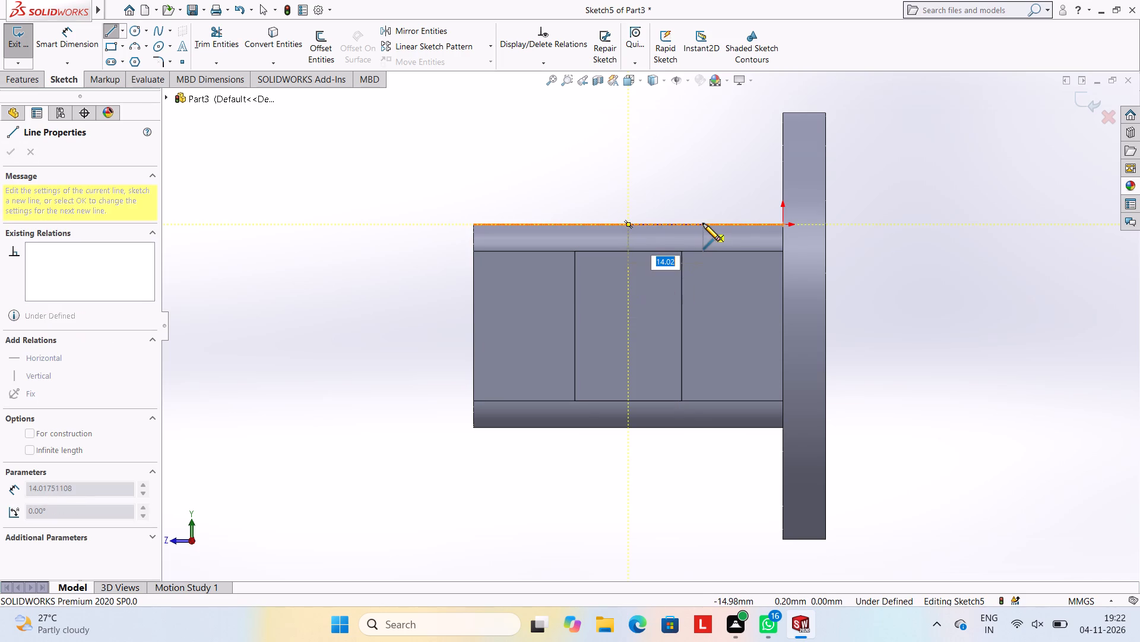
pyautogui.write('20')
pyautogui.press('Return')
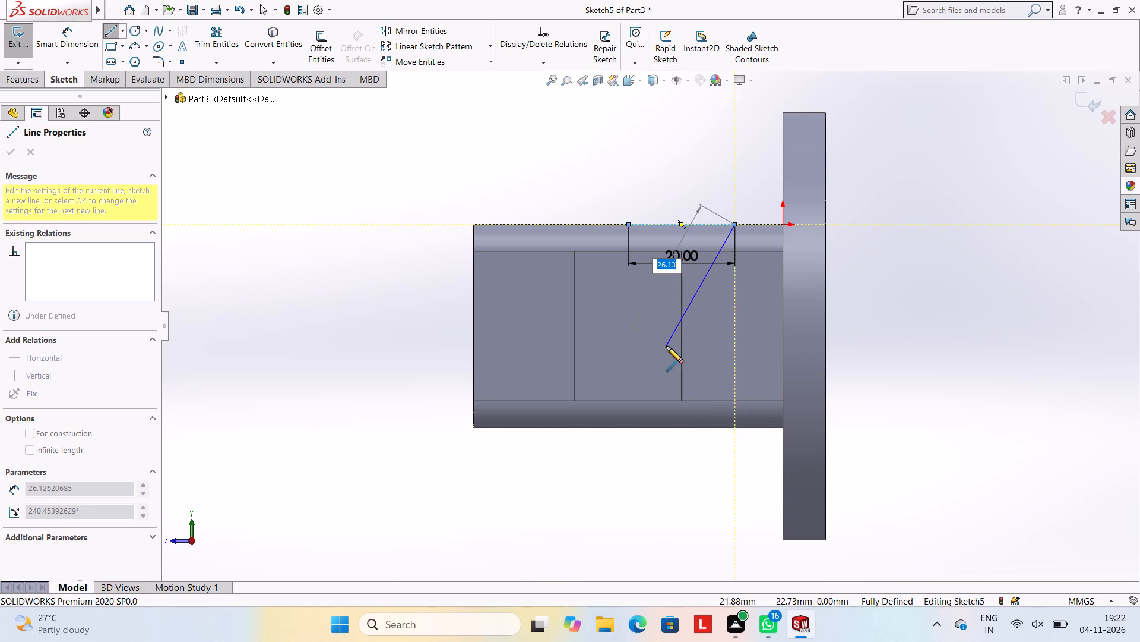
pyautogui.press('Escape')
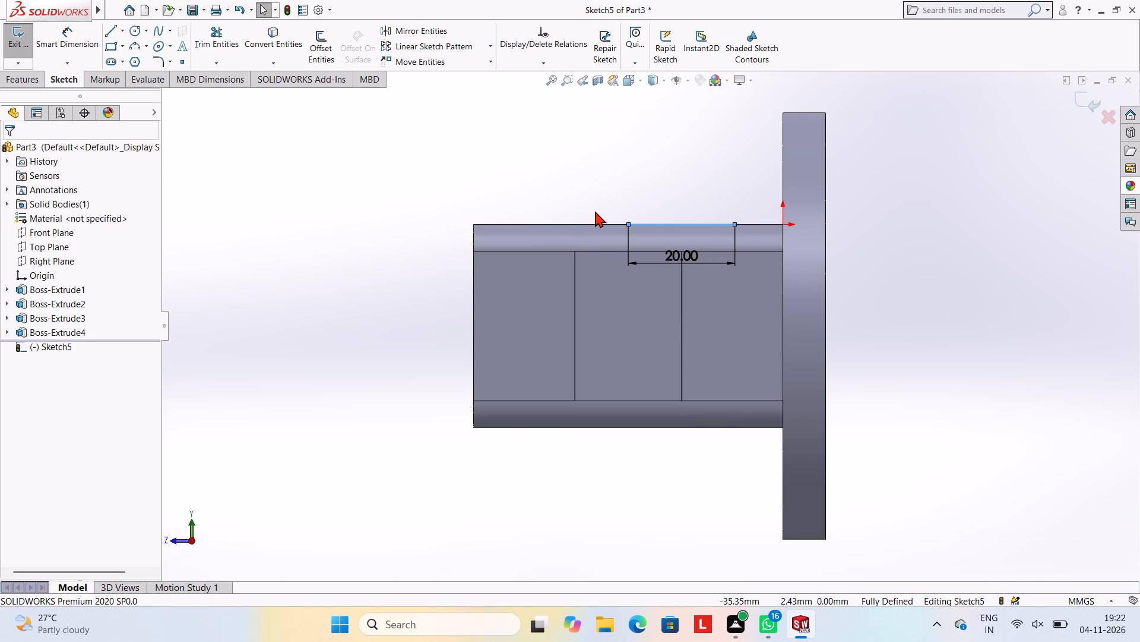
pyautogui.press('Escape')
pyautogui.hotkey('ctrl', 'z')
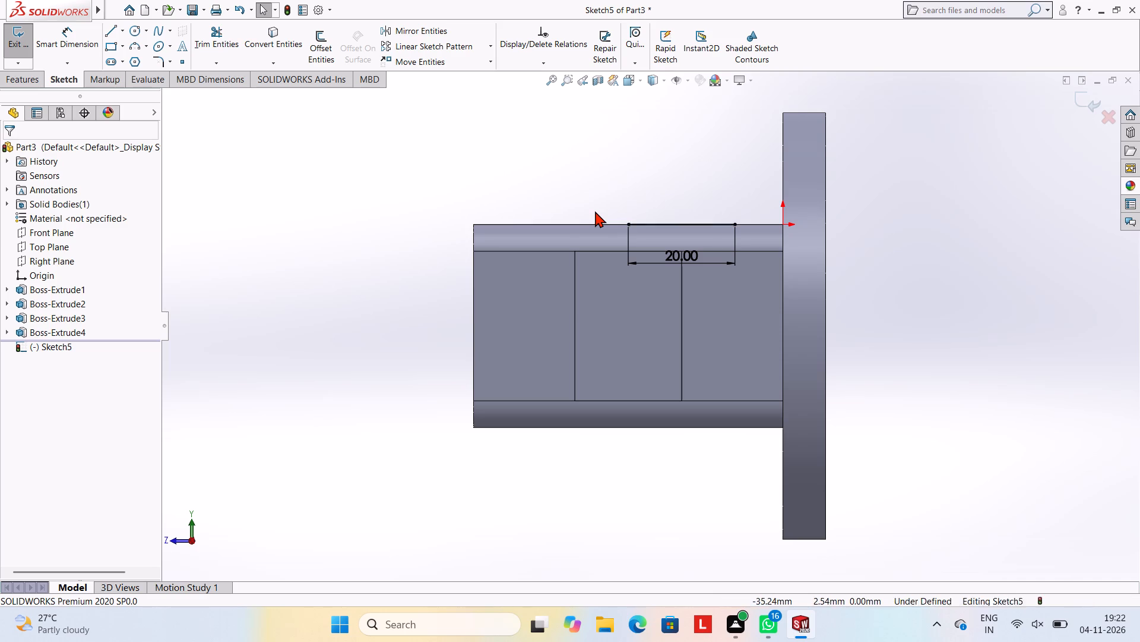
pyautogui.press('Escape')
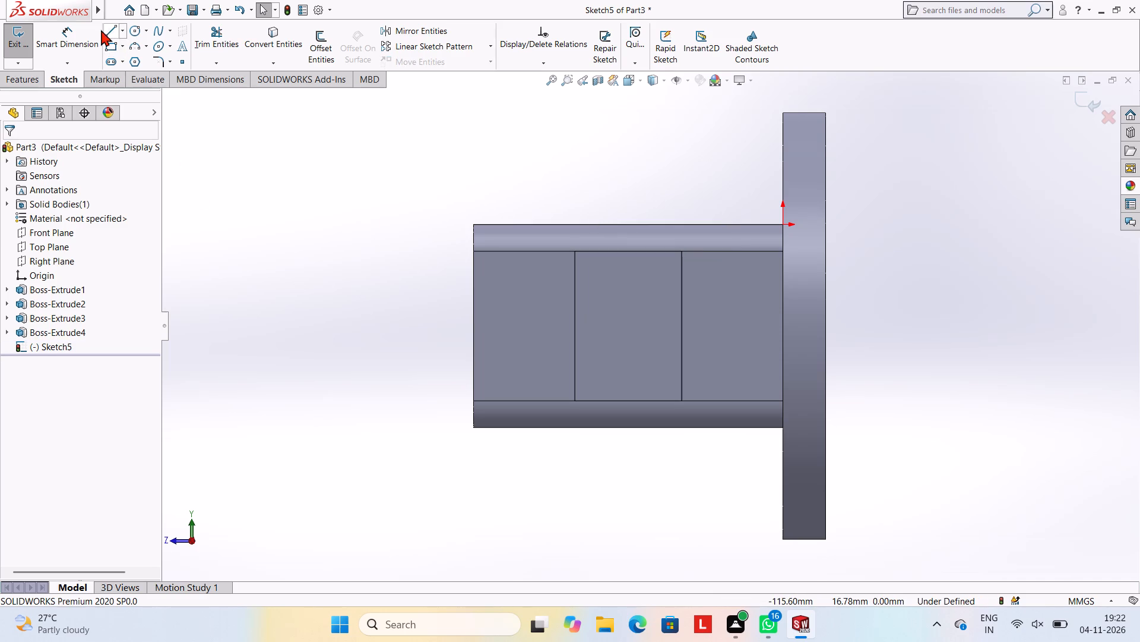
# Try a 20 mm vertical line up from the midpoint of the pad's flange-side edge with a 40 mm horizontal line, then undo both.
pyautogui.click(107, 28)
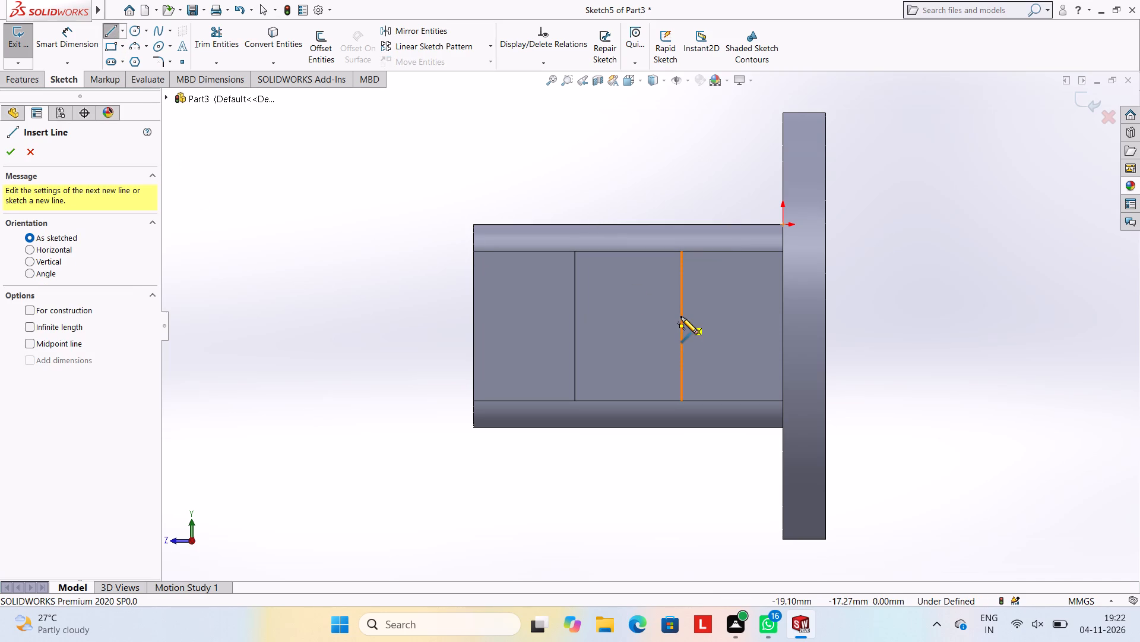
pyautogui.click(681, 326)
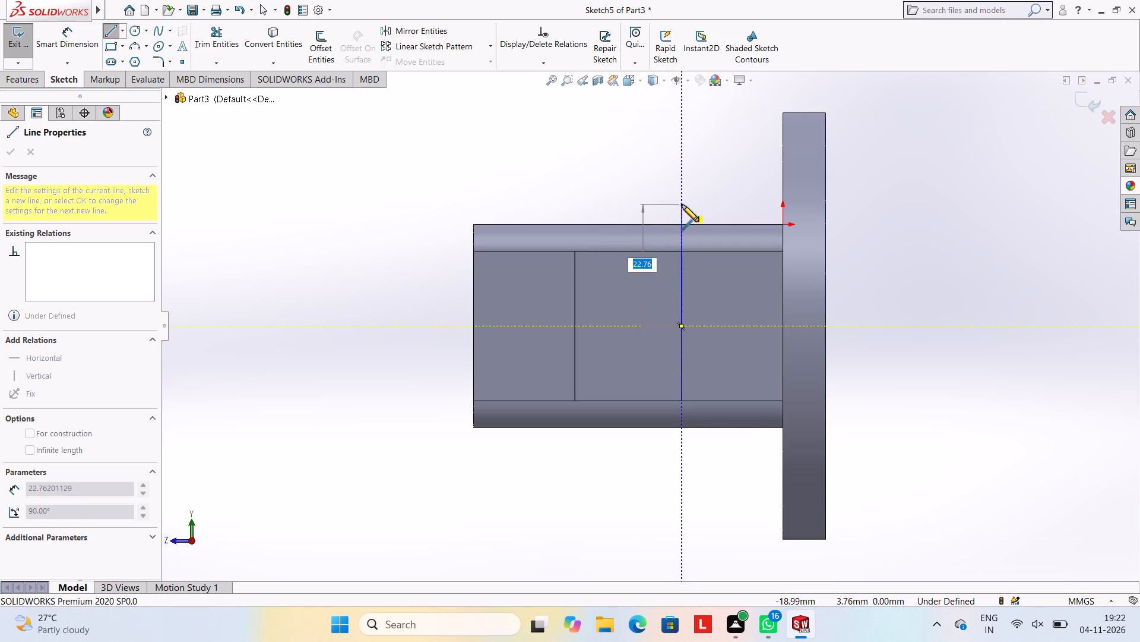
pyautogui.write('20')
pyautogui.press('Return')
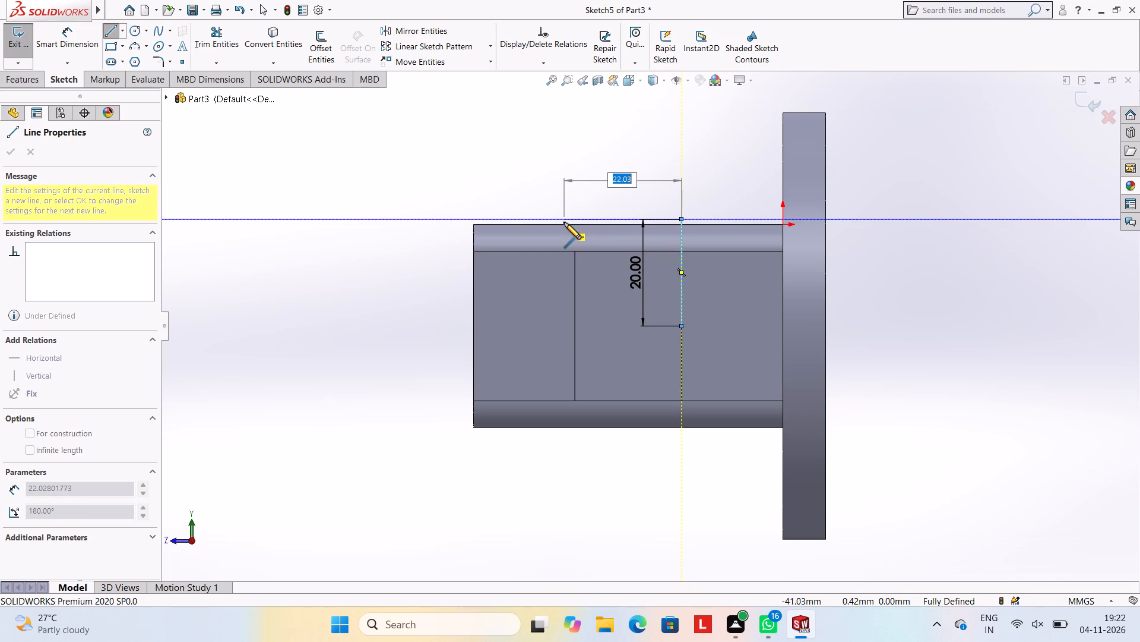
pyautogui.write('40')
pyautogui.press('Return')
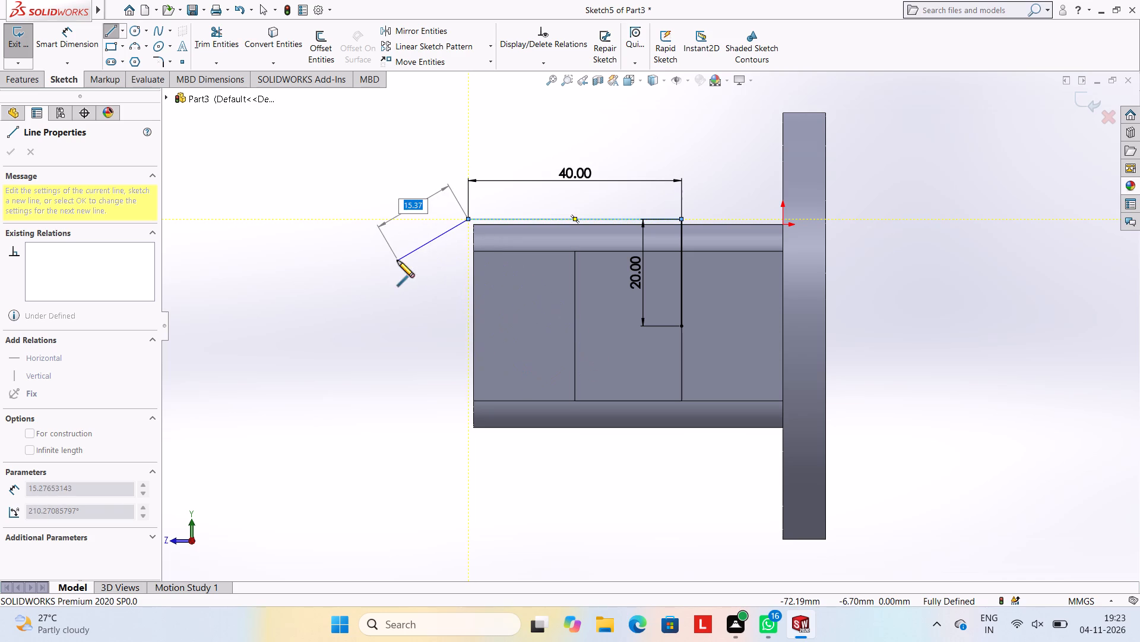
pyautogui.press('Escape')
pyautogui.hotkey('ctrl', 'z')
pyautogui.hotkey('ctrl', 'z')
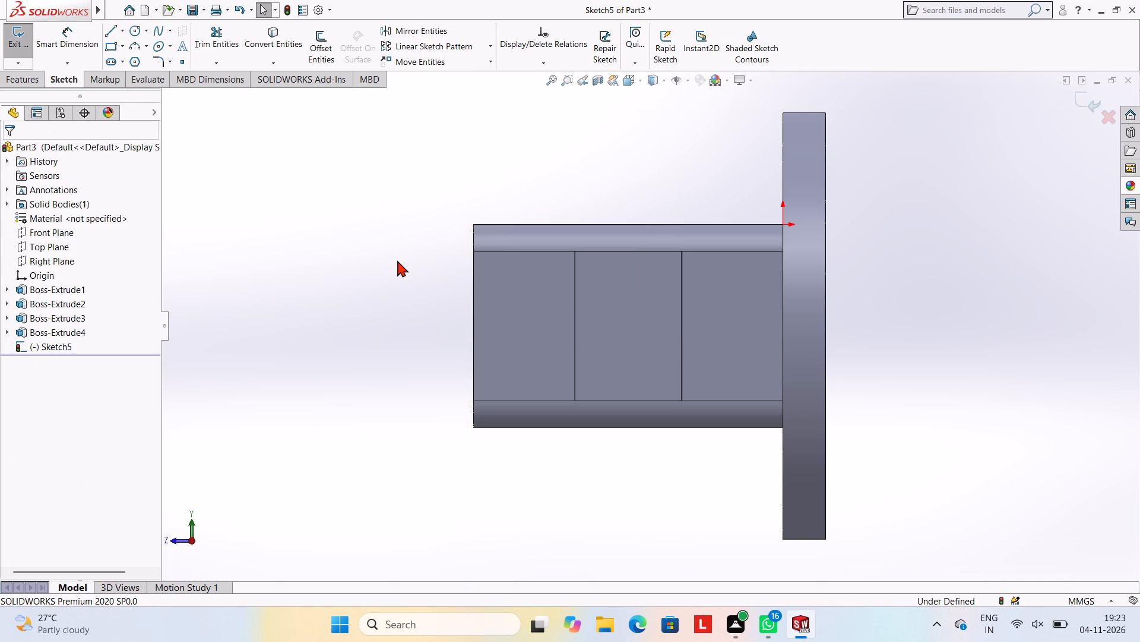
# Sketch a 10 mm horizontal line from the midpoint of the pad's flange-side edge toward the flange.
pyautogui.click(110, 33)
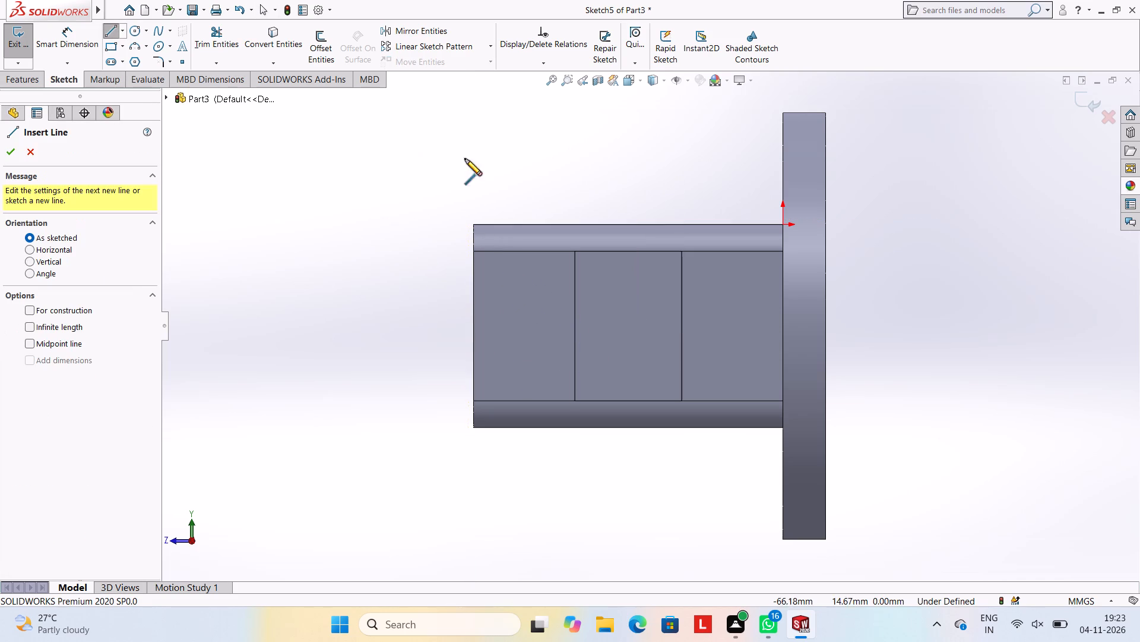
pyautogui.click(680, 324)
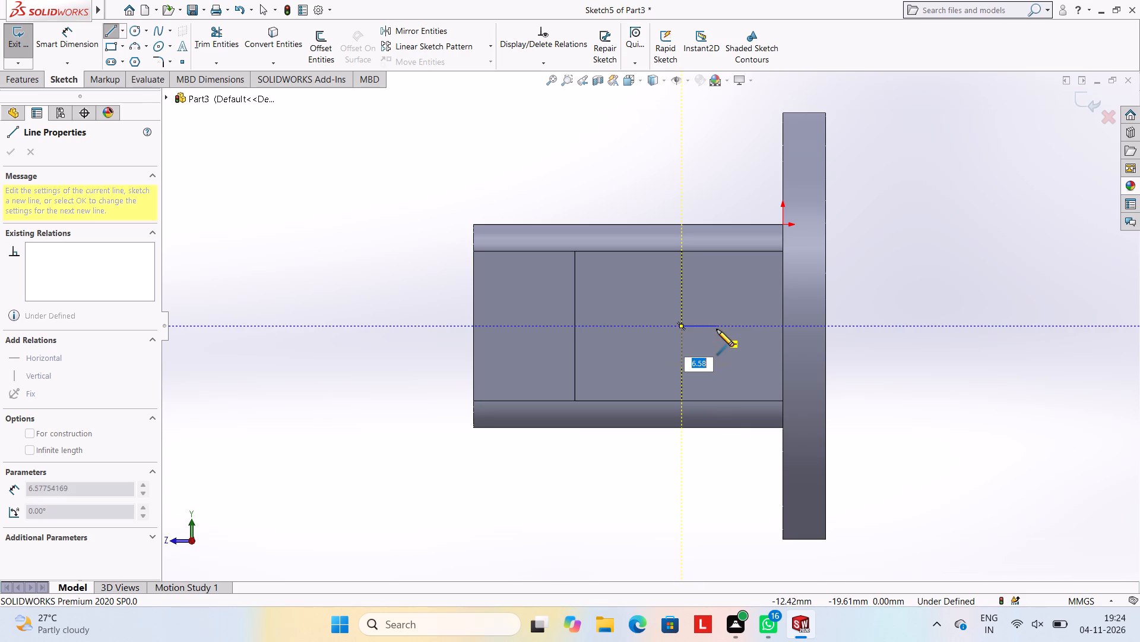
pyautogui.write('10')
pyautogui.press('Return')
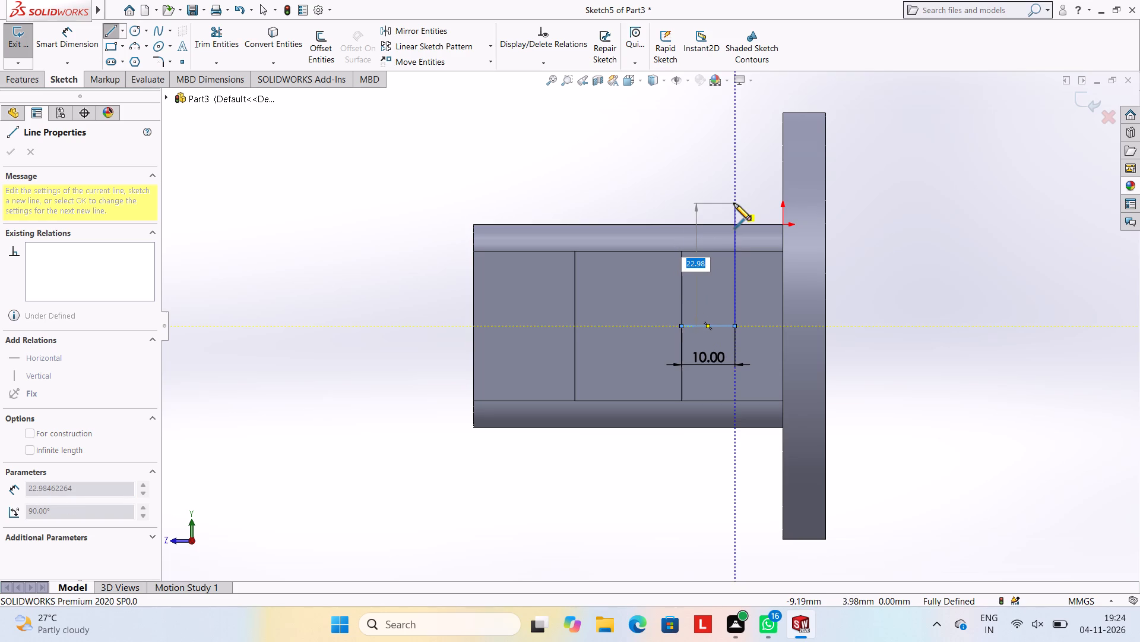
# From the line's end, draw a closed 40 mm square around the pad: 20 mm up, 40 mm across, 40 mm down, and back to the start.
pyautogui.write('20')
pyautogui.press('Return')
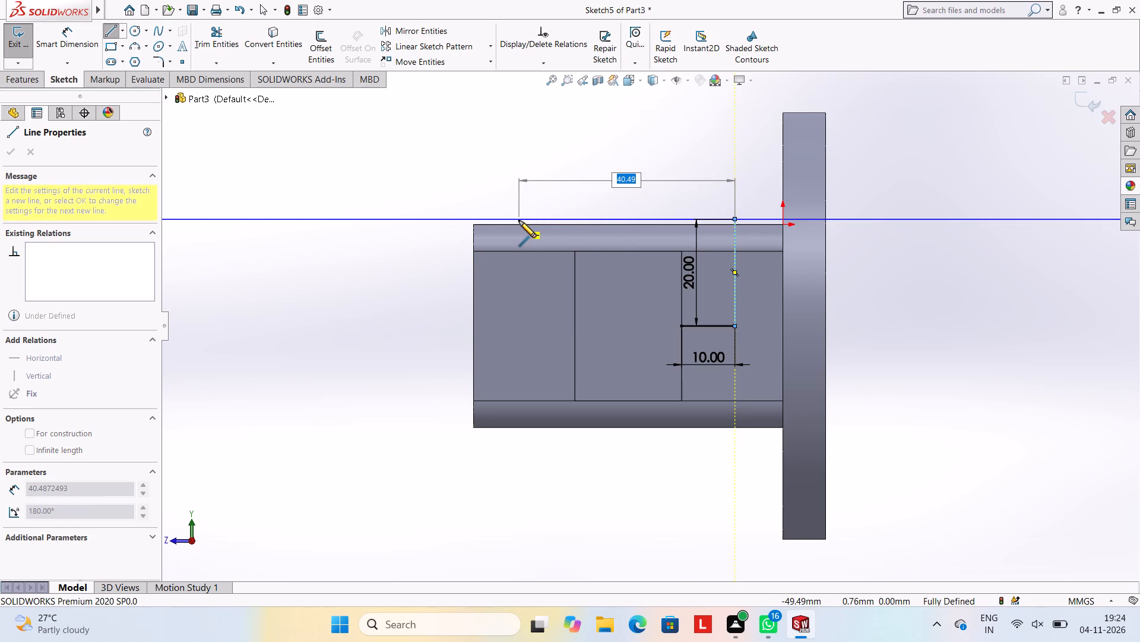
pyautogui.write('40')
pyautogui.press('Return')
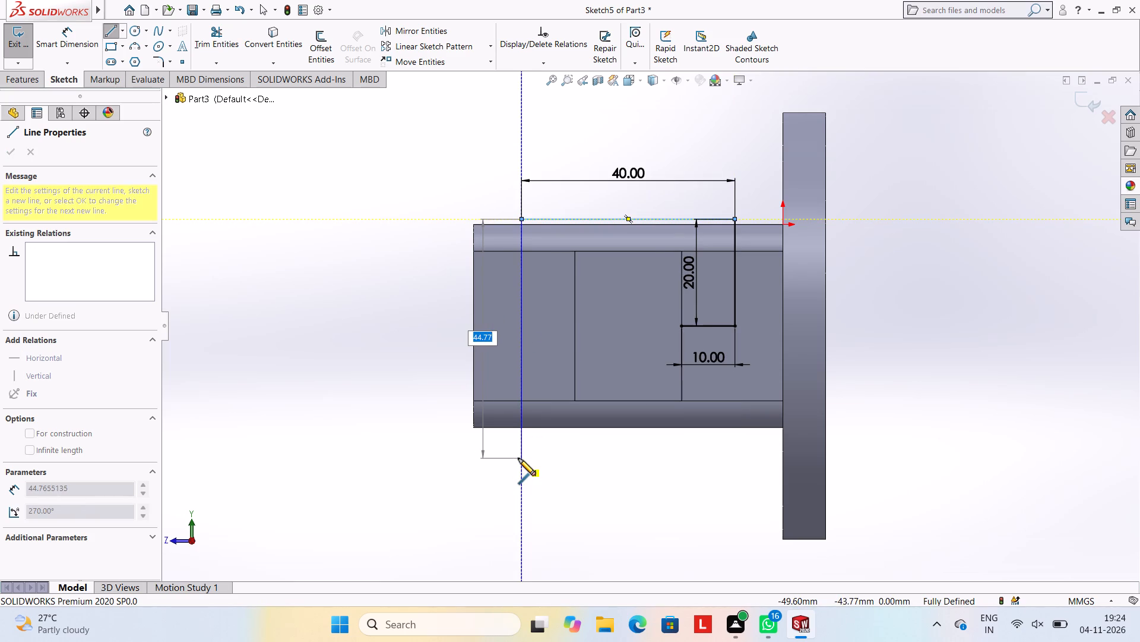
pyautogui.write('40')
pyautogui.press('Return')
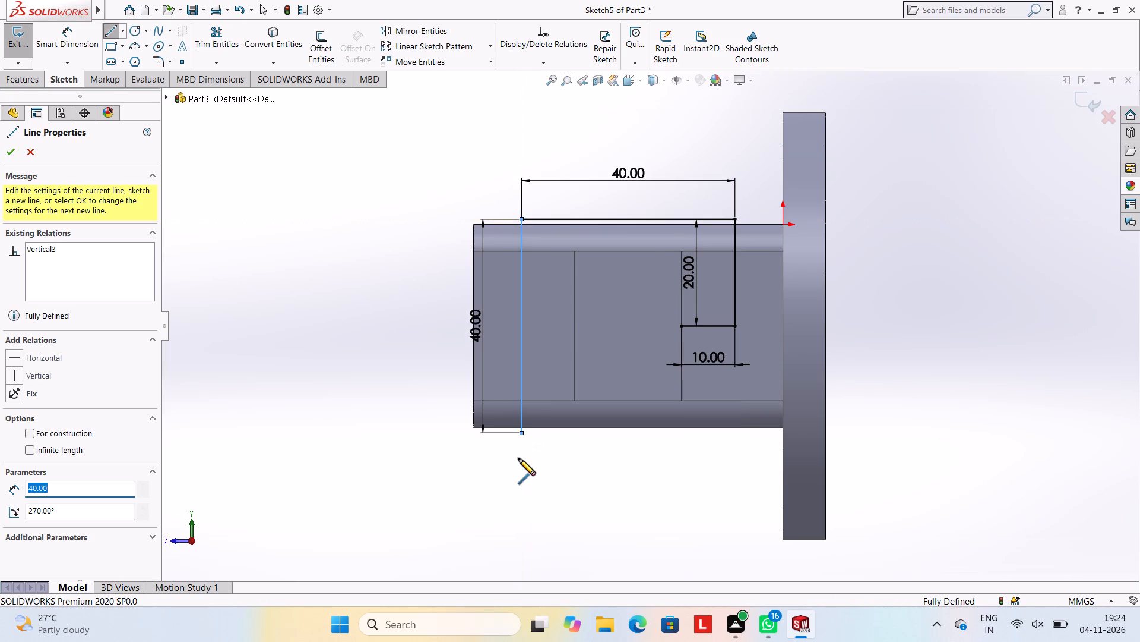
pyautogui.click(736, 431)
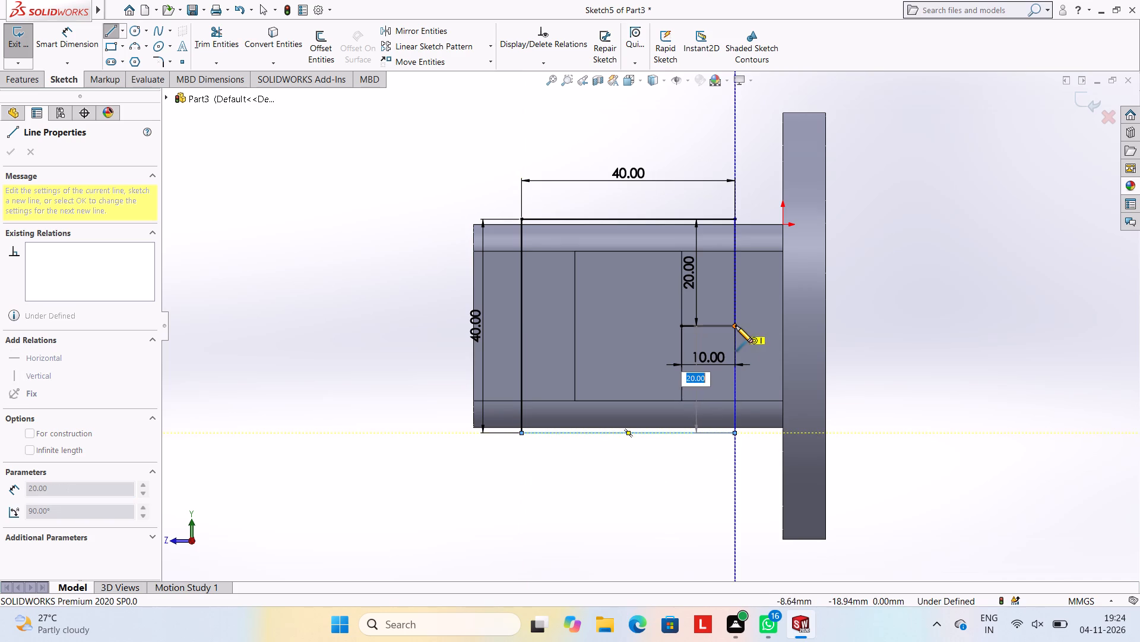
pyautogui.click(736, 326)
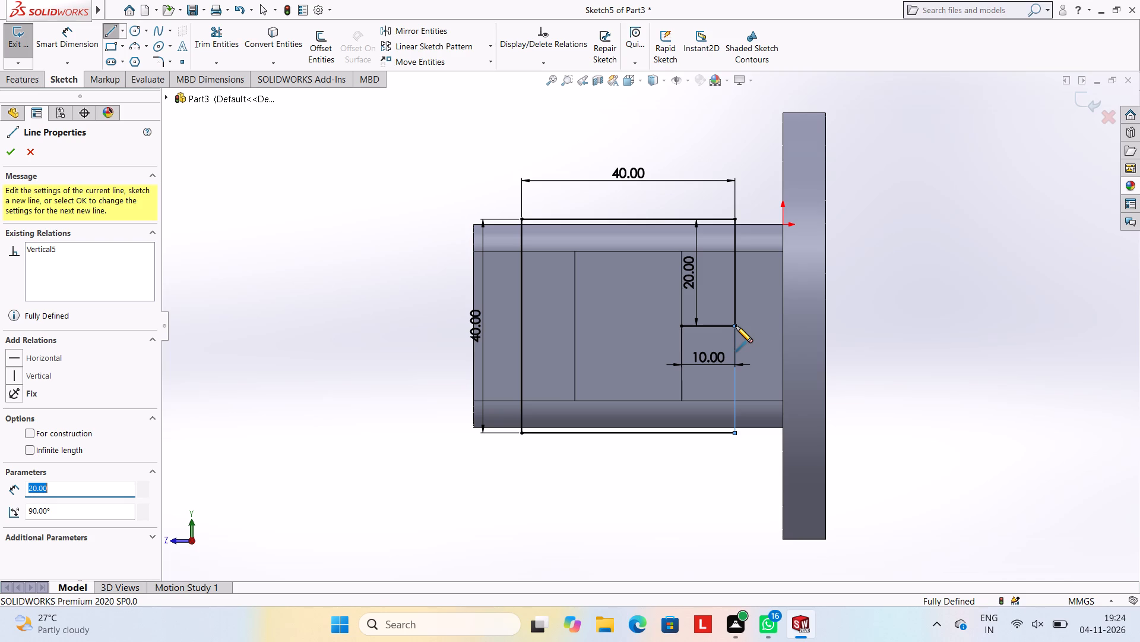
pyautogui.press('Escape')
pyautogui.press('Escape')
pyautogui.press('Escape')
pyautogui.press('Escape')
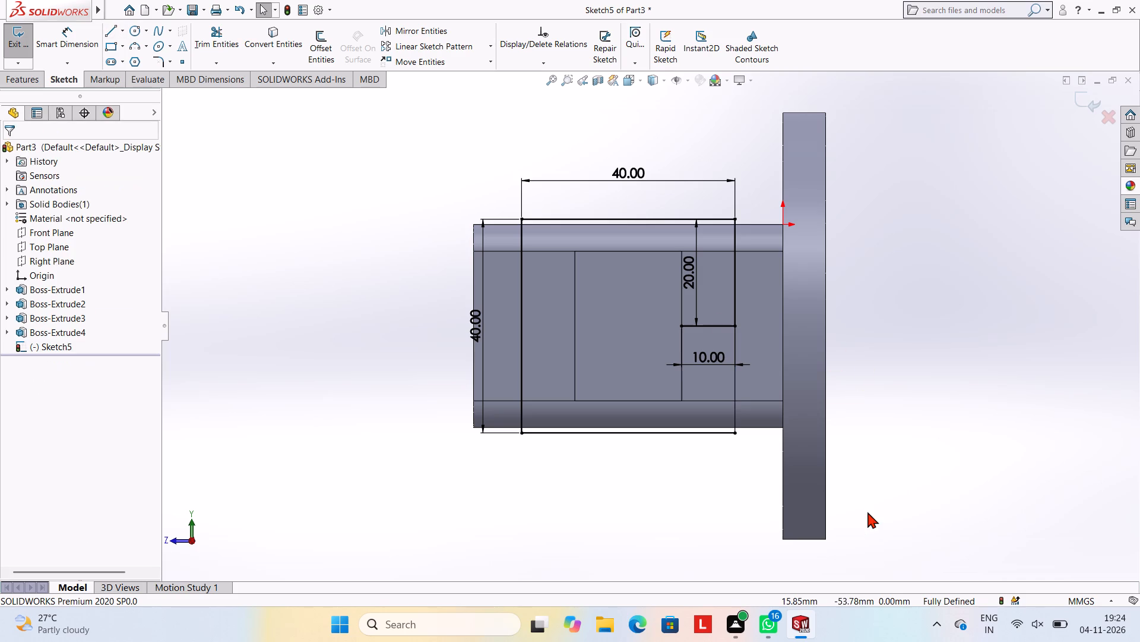
pyautogui.press('Escape')
# Trim away the 10 mm helper line between the pad's edge and the square.
pyautogui.click(207, 34)
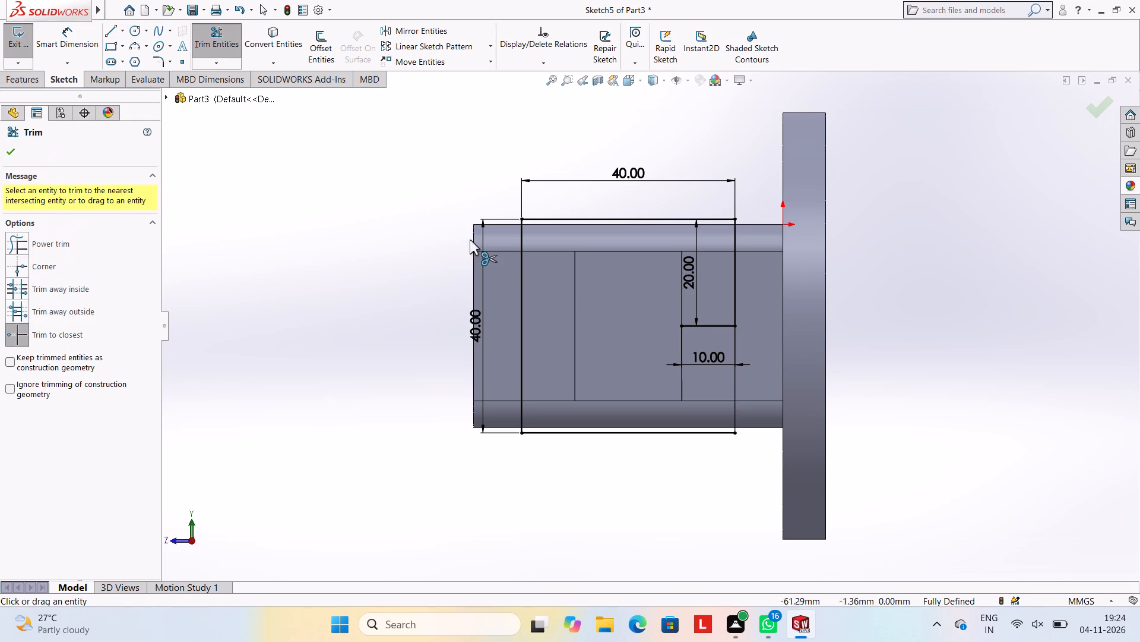
pyautogui.click(721, 322)
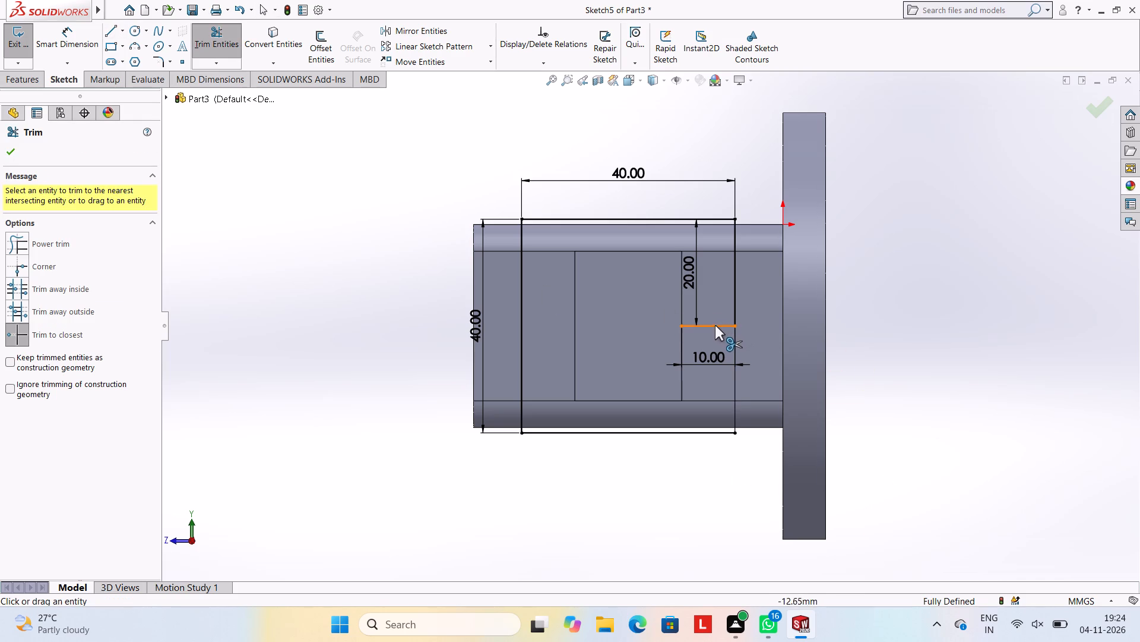
pyautogui.click(715, 326)
pyautogui.press('Escape')
pyautogui.press('Escape')
pyautogui.press('Escape')
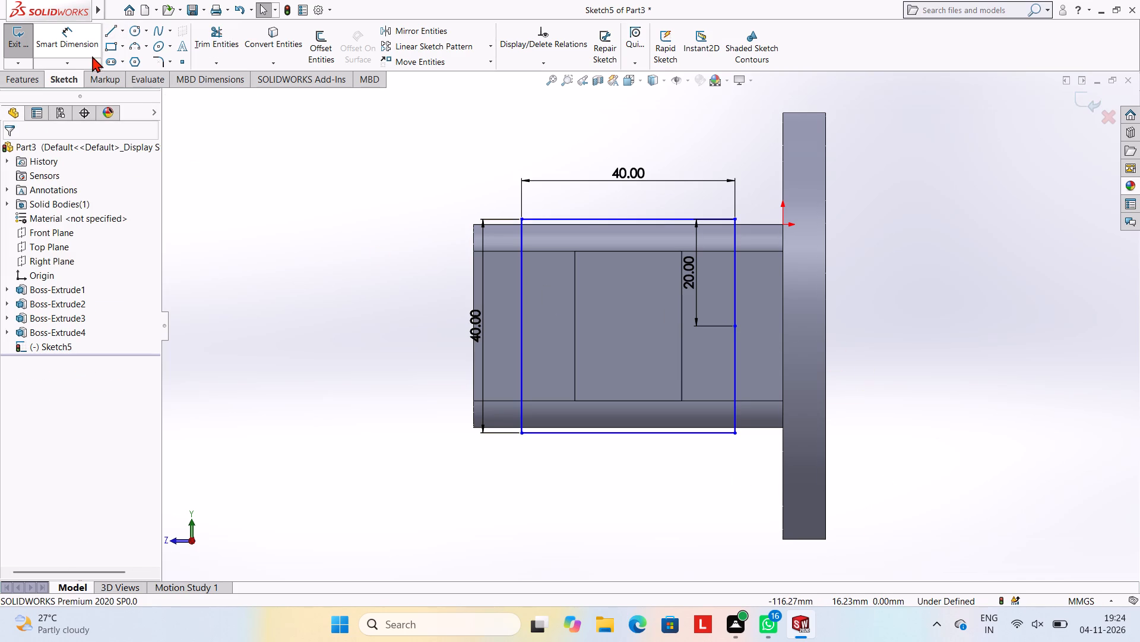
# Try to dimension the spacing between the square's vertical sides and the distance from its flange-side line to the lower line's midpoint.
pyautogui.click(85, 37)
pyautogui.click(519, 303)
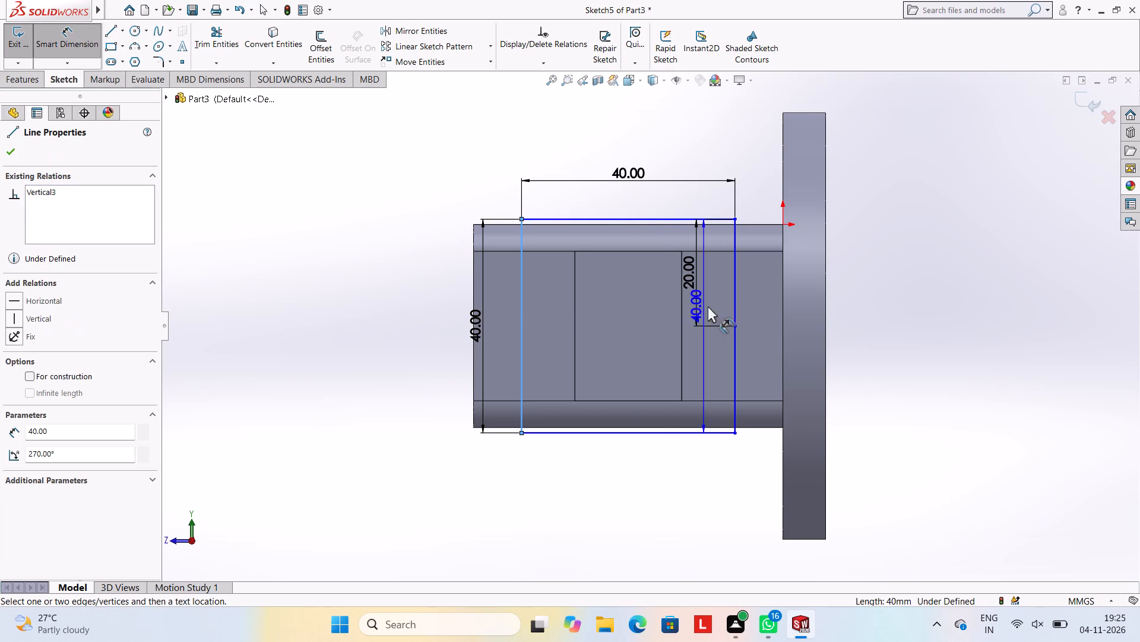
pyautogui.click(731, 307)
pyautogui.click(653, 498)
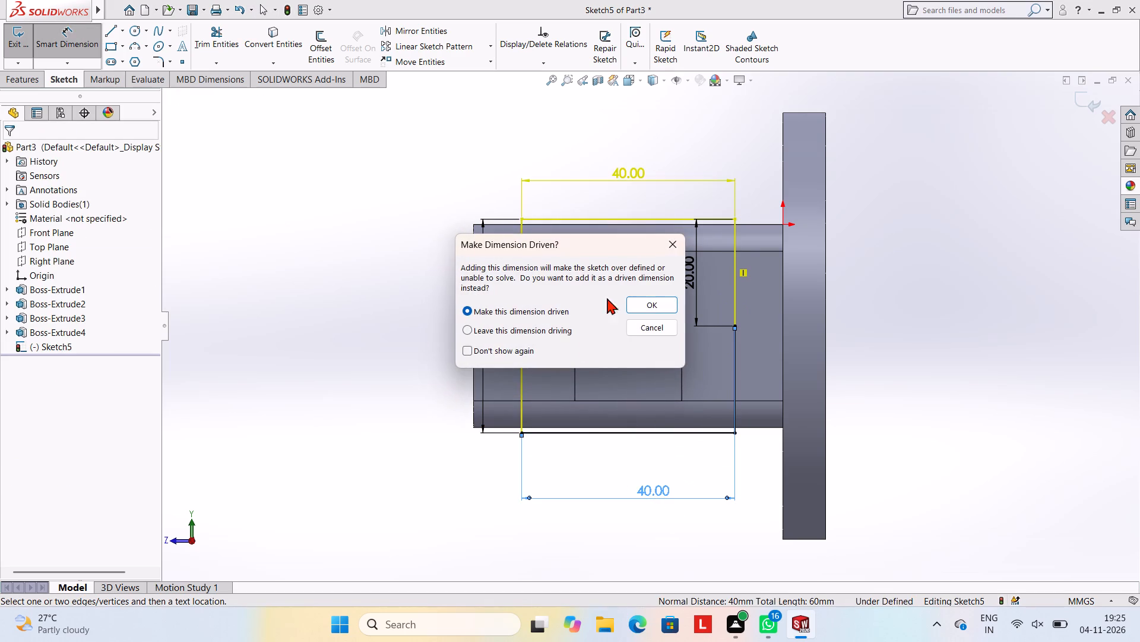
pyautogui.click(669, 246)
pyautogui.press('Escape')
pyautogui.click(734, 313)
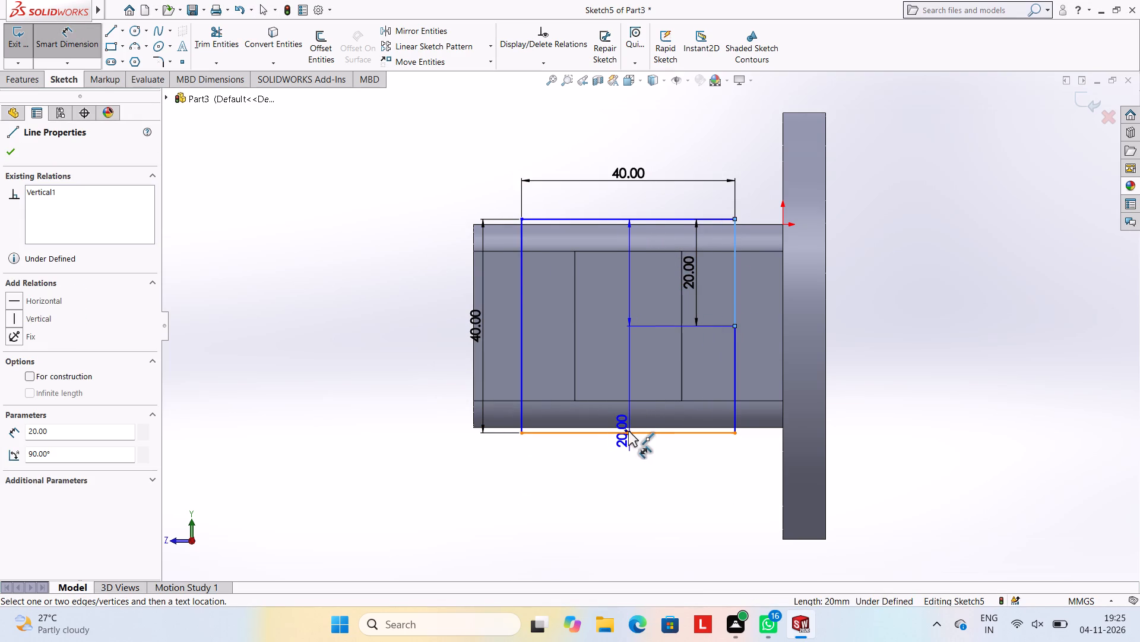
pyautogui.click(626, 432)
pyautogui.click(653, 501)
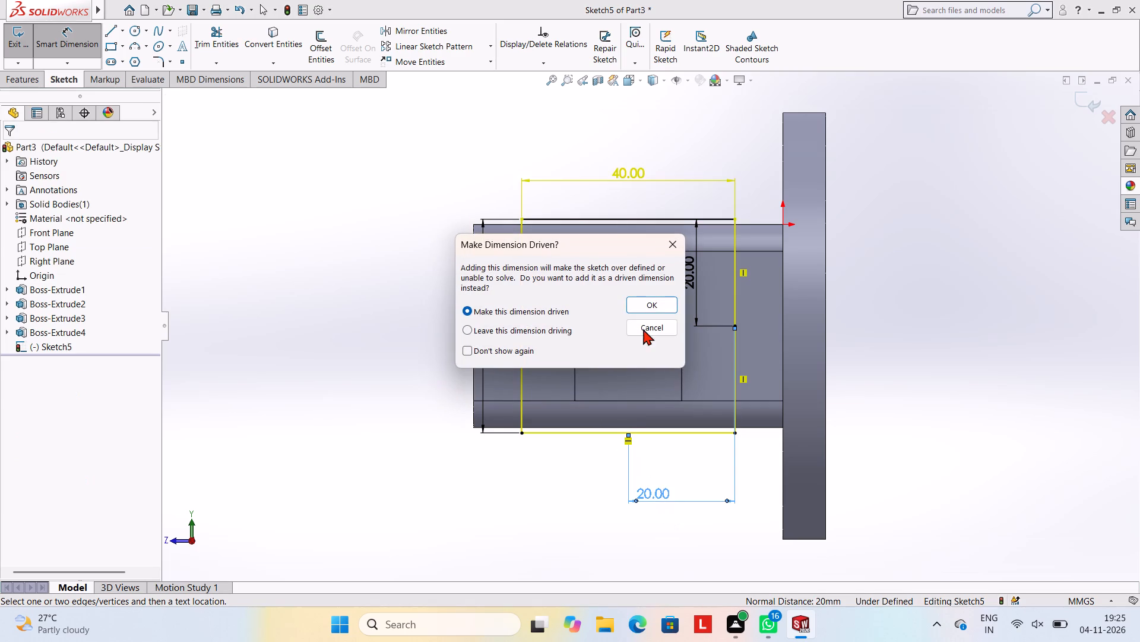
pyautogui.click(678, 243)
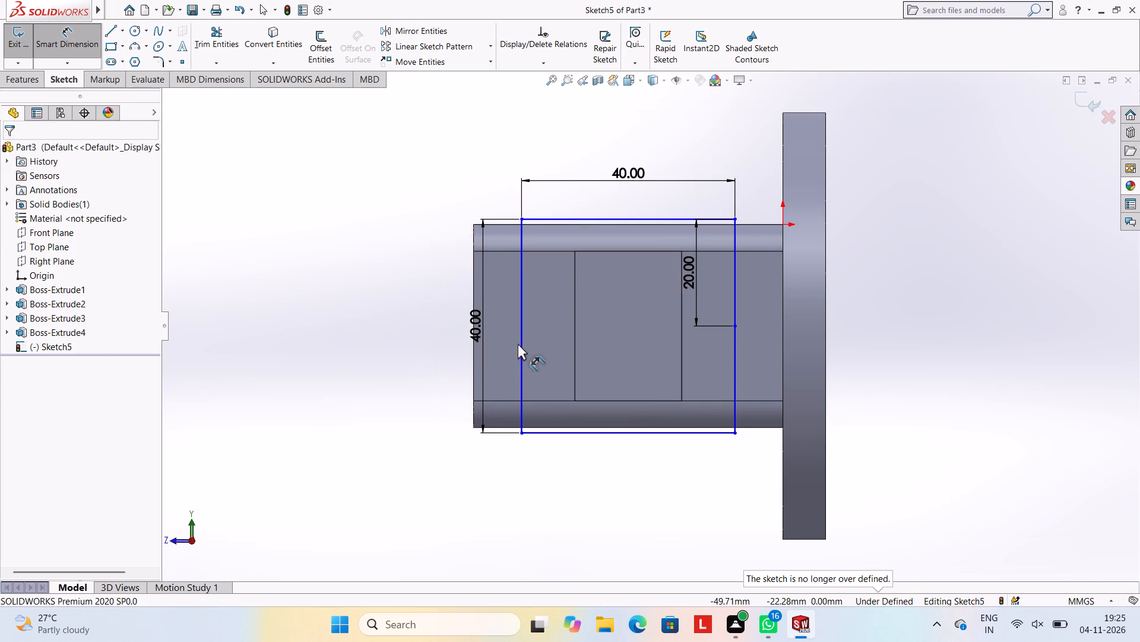
# Dimension the distance from the square's vertical side farthest from the flange to the tube's open end.
pyautogui.click(520, 343)
pyautogui.click(473, 347)
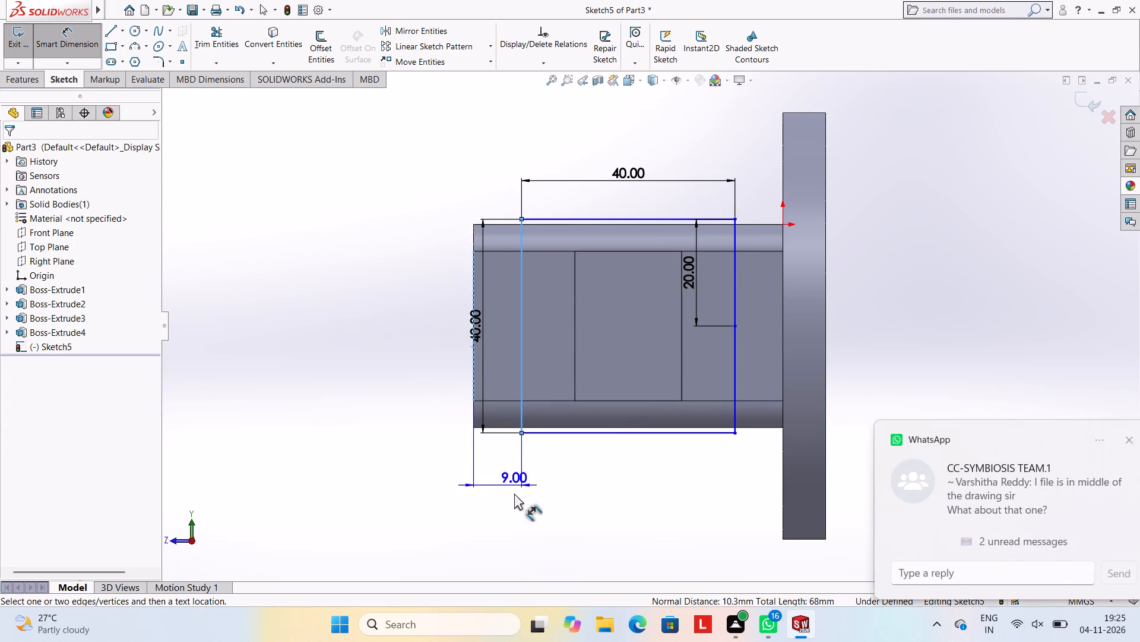
pyautogui.click(505, 508)
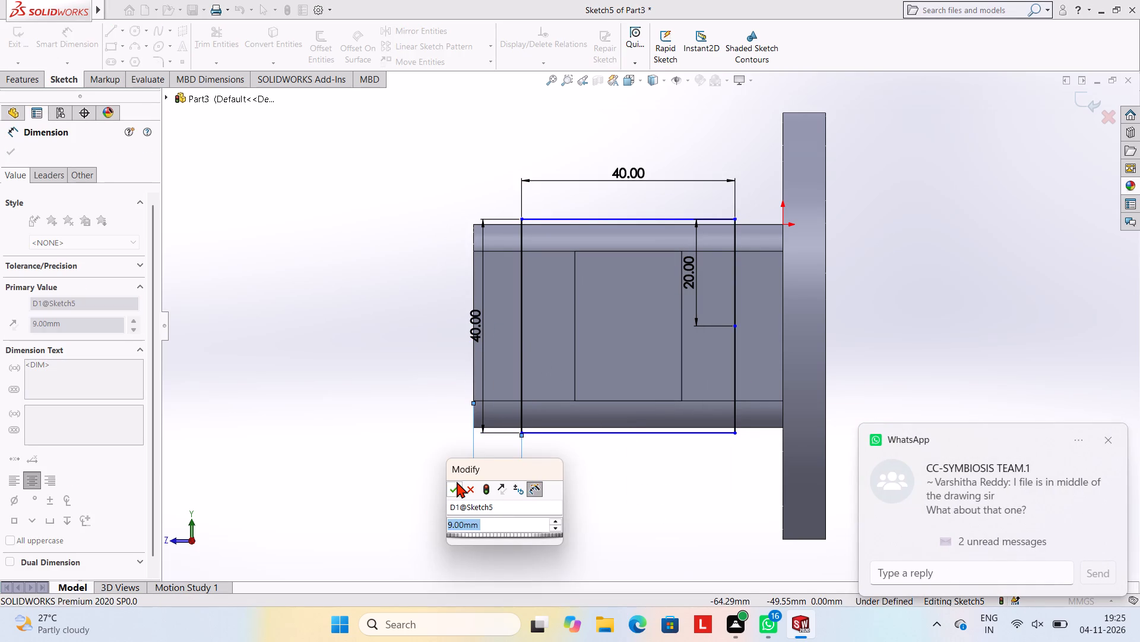
pyautogui.click(457, 481)
pyautogui.click(410, 409)
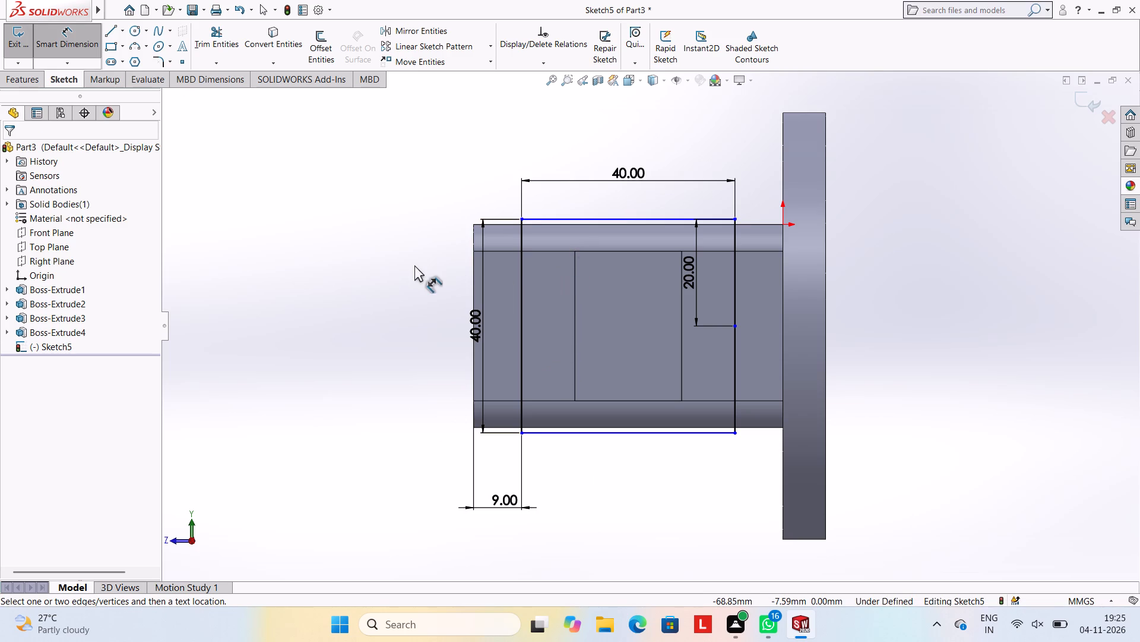
pyautogui.press('Escape')
pyautogui.press('Escape')
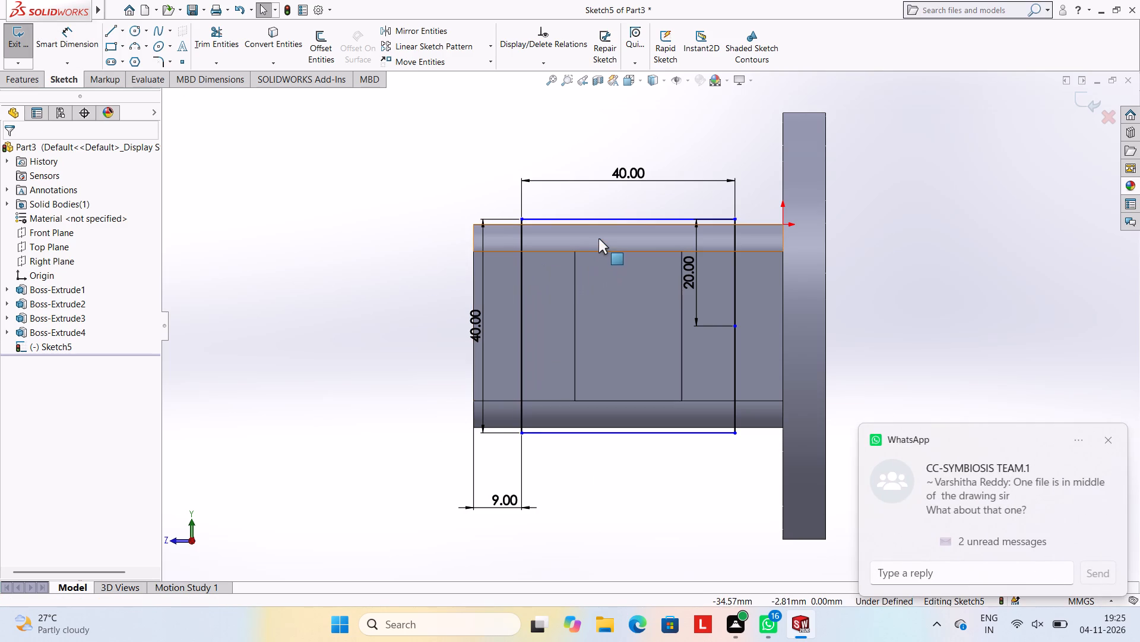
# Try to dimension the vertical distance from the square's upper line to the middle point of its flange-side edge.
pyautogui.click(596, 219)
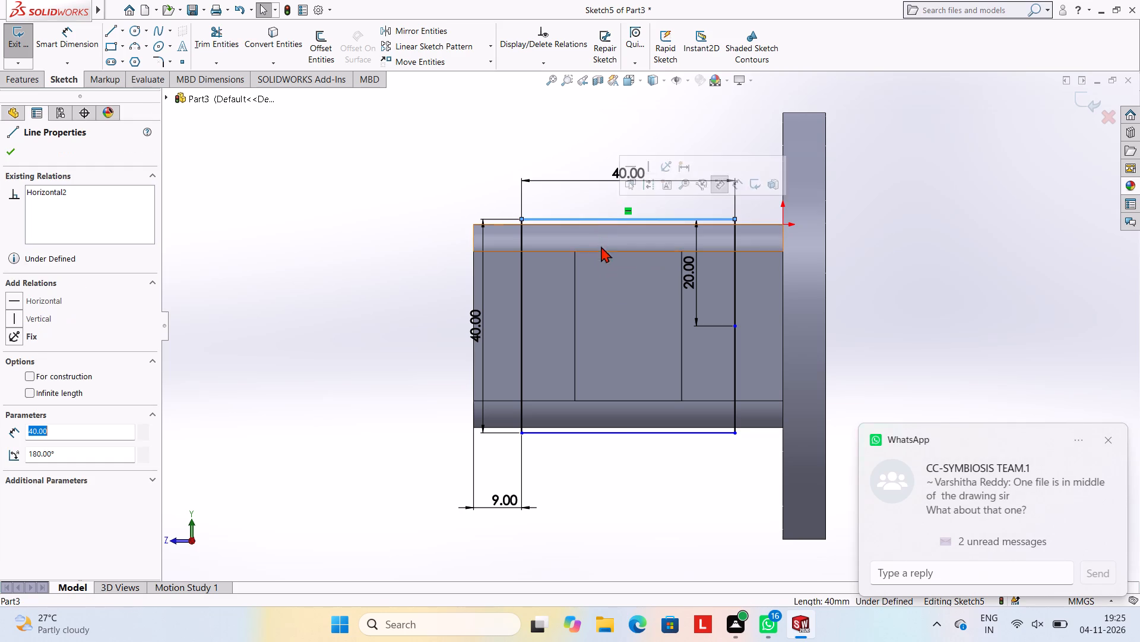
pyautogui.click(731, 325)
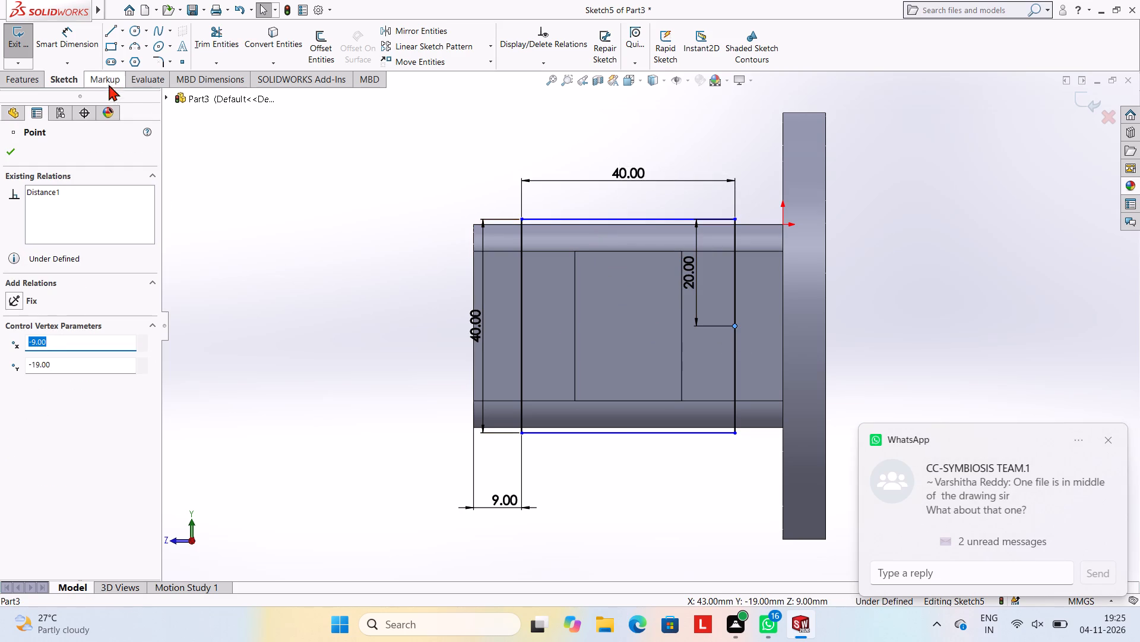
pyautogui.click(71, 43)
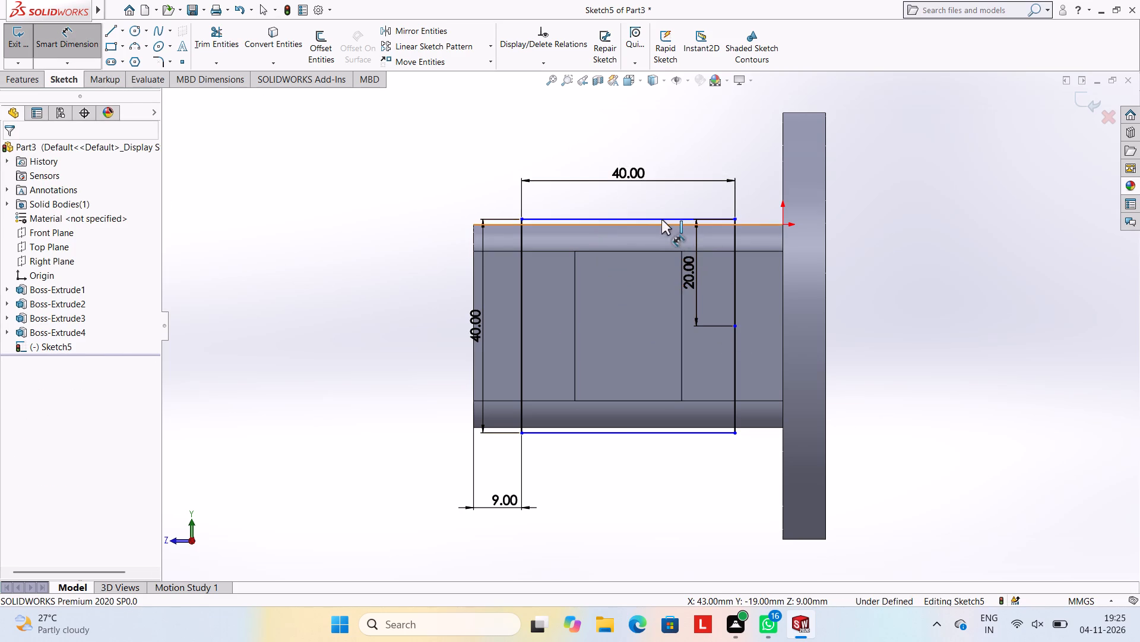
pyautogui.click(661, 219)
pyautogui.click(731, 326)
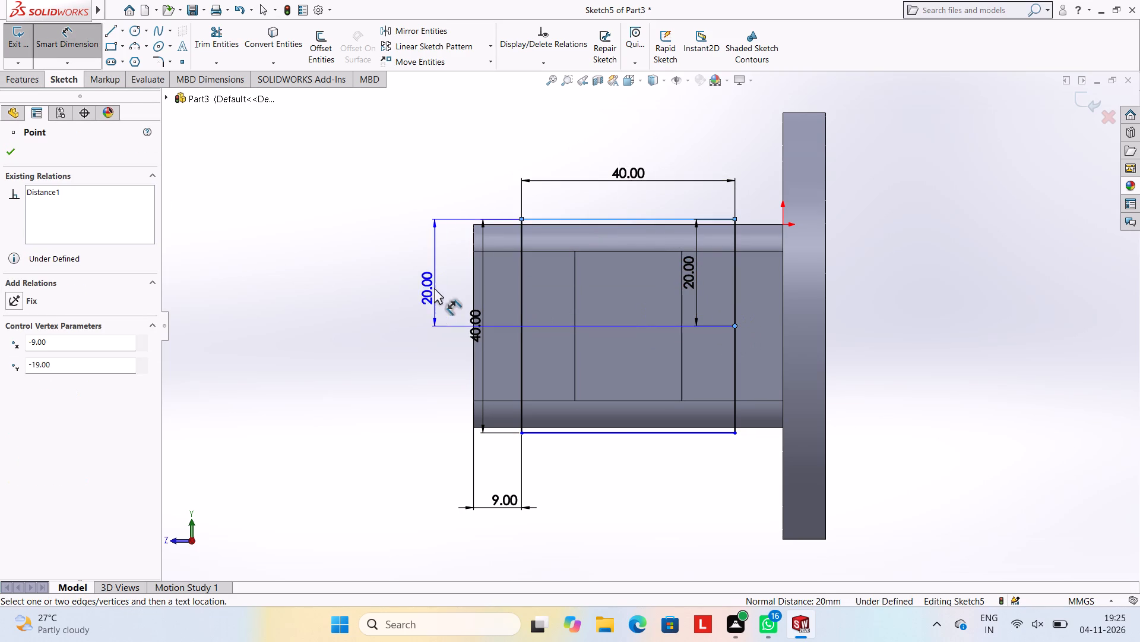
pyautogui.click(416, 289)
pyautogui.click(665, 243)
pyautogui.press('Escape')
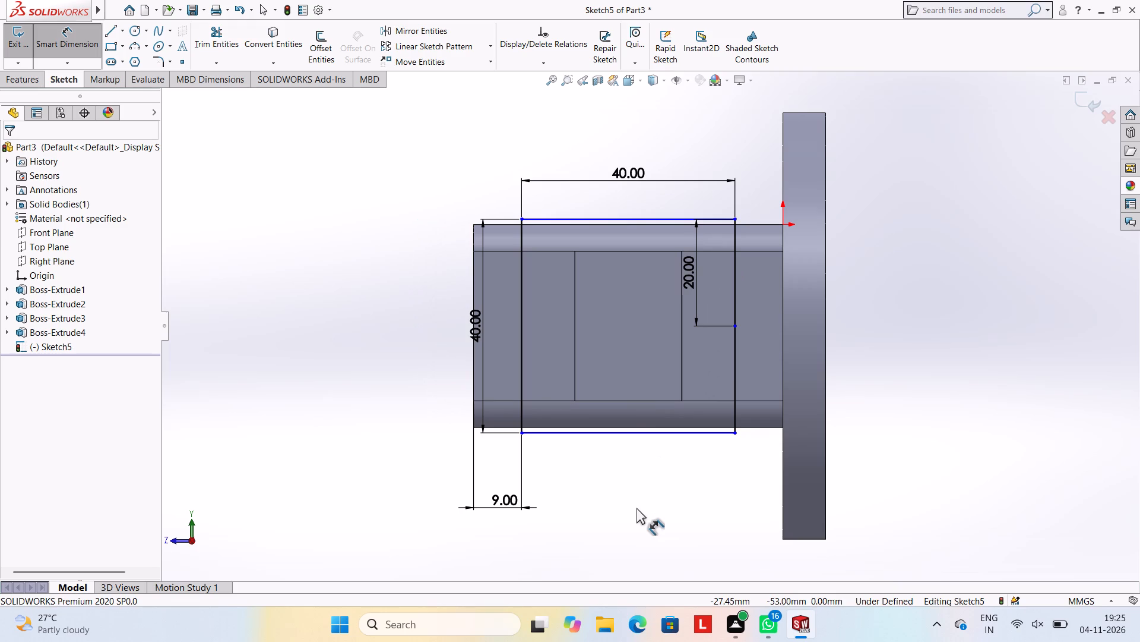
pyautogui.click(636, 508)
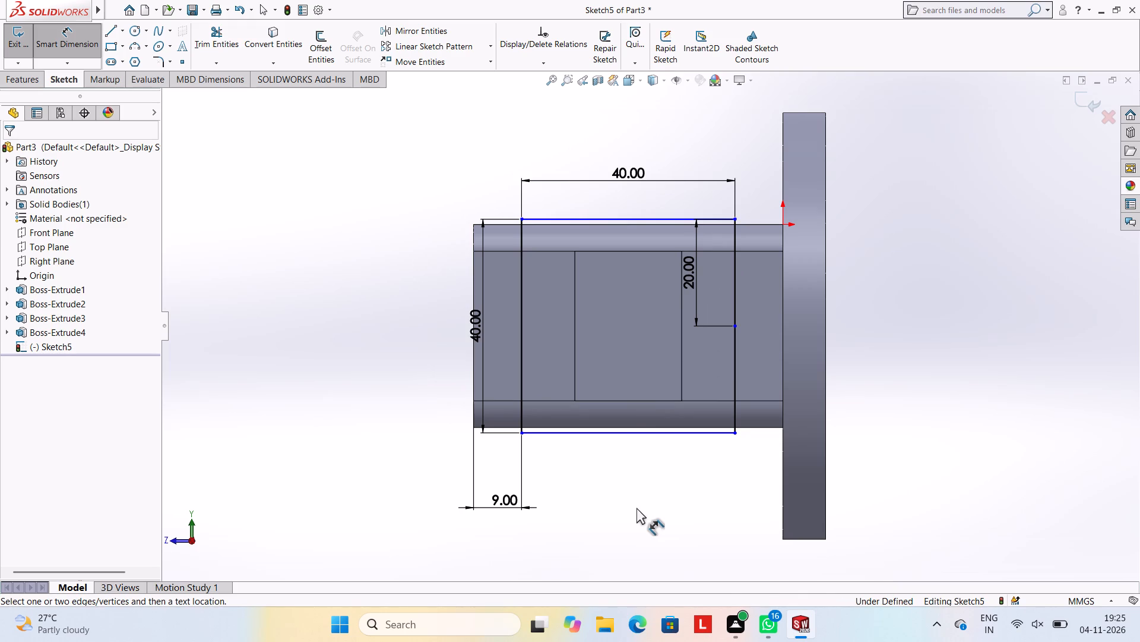
# Extrude the 40 mm square outward from the positive X pad as a merged boss with a blind depth of 8 mm.
pyautogui.click(20, 76)
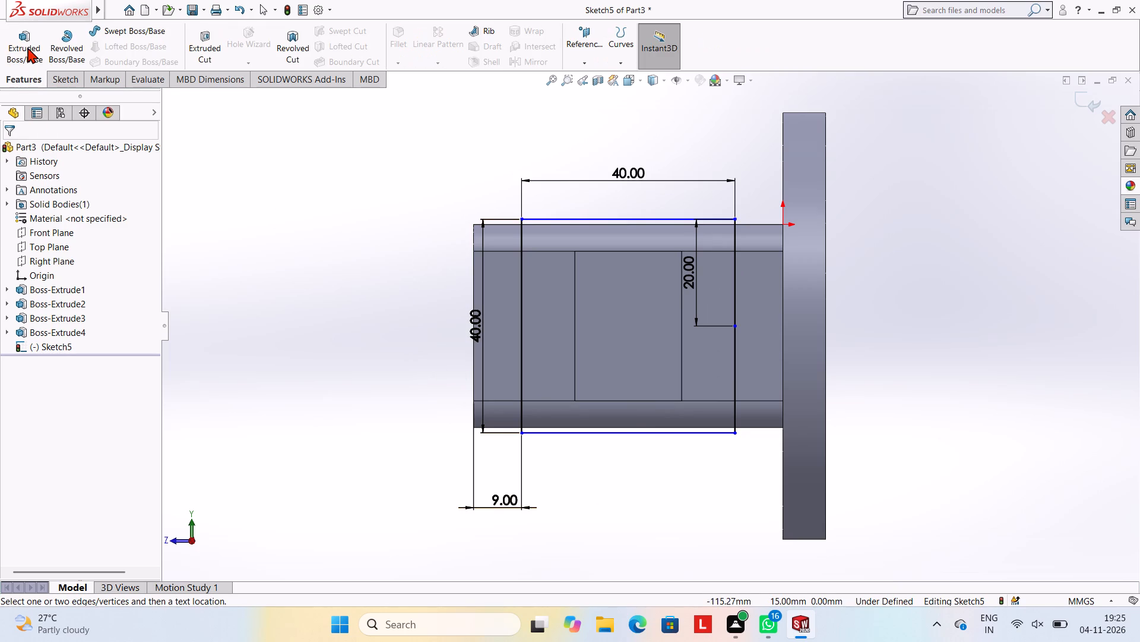
pyautogui.click(27, 47)
pyautogui.moveTo(268, 182); pyautogui.dragTo(360, 206, button='middle')
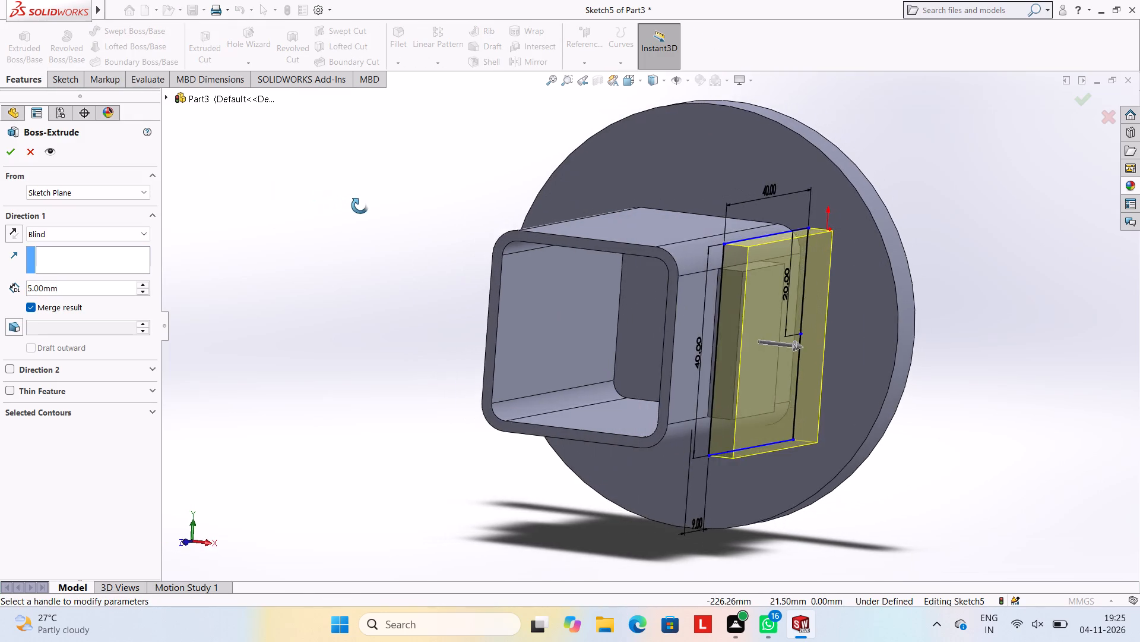
pyautogui.moveTo(360, 206); pyautogui.dragTo(370, 203, button='middle')
pyautogui.moveTo(315, 231); pyautogui.dragTo(333, 193, button='middle')
pyautogui.click(78, 285)
pyautogui.press('BackSpace')
pyautogui.press('BackSpace')
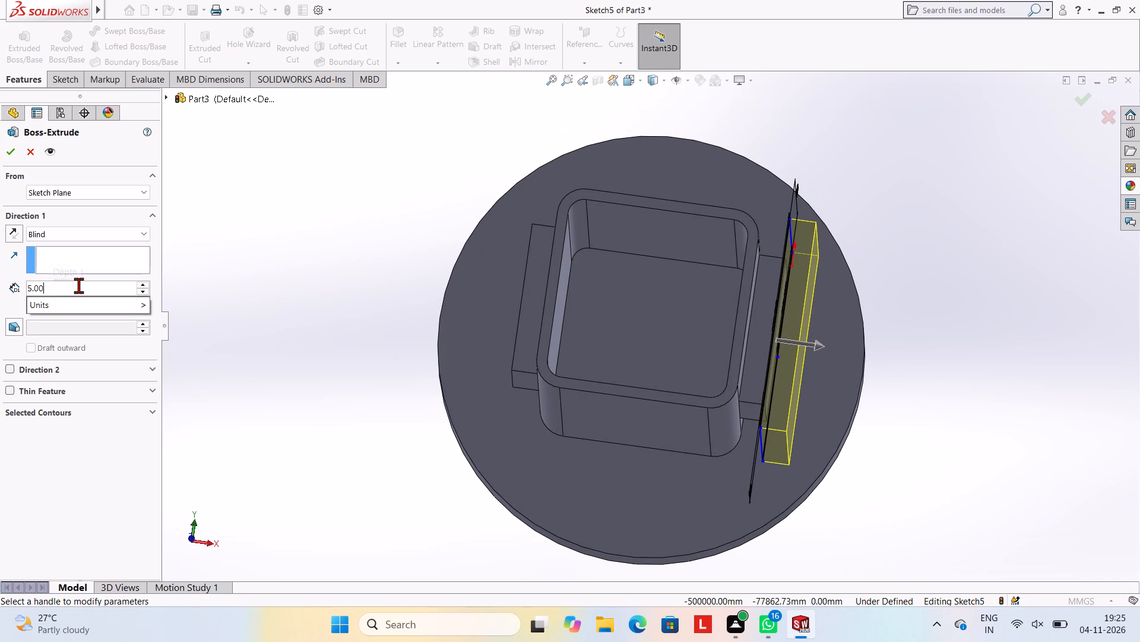
pyautogui.press('BackSpace')
pyautogui.press('BackSpace')
pyautogui.press('BackSpace')
pyautogui.press('BackSpace')
pyautogui.press('8')
pyautogui.press('Return')
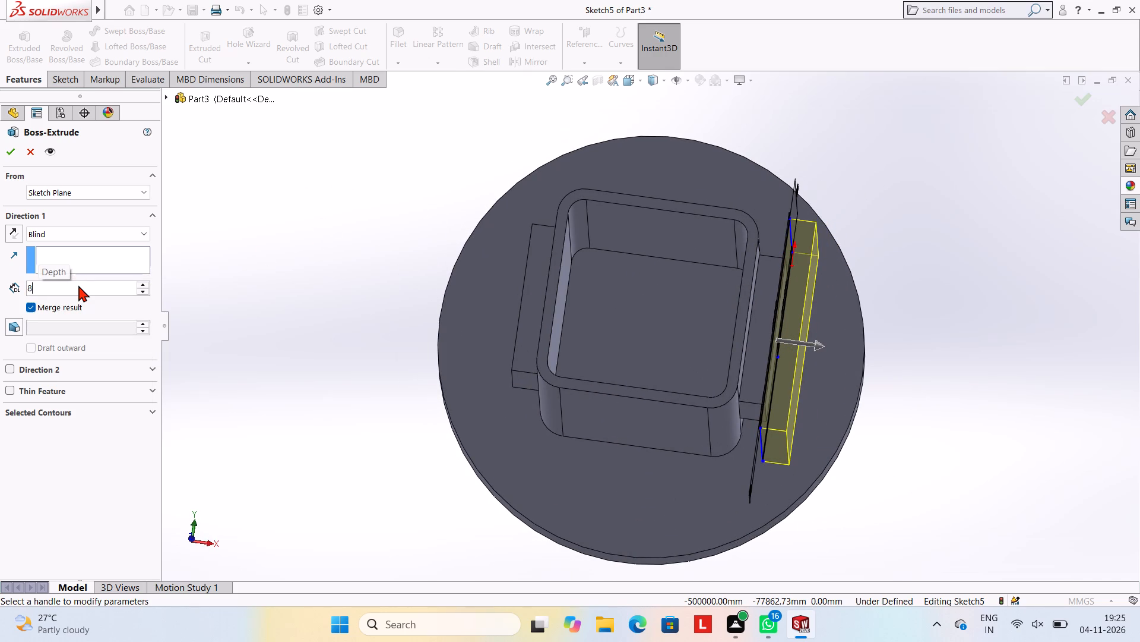
pyautogui.click(11, 153)
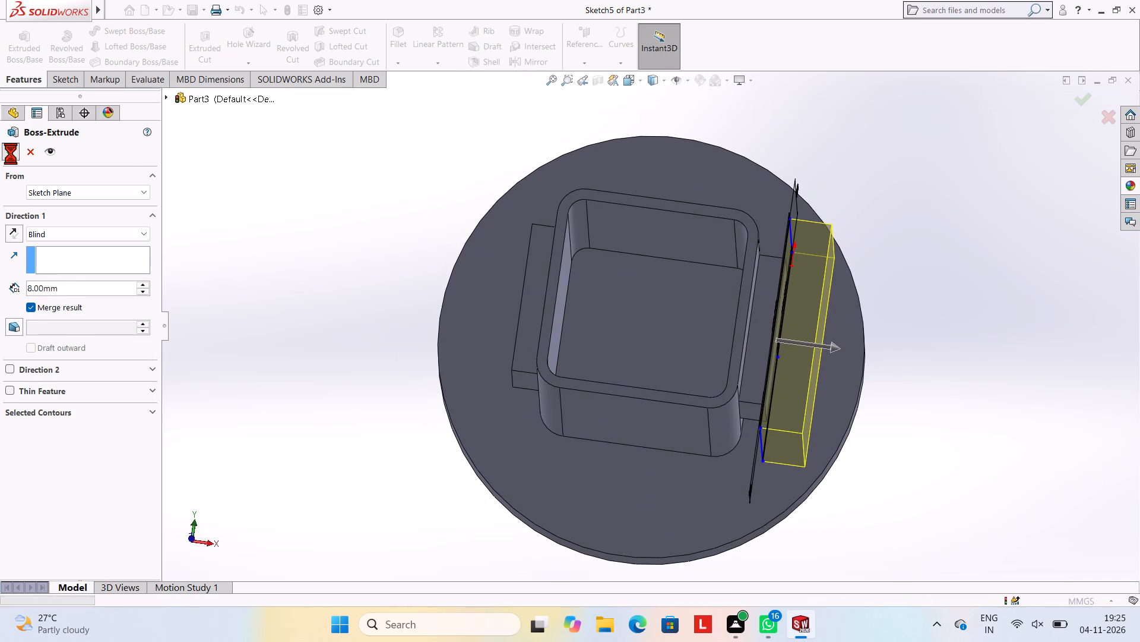
pyautogui.click(343, 189)
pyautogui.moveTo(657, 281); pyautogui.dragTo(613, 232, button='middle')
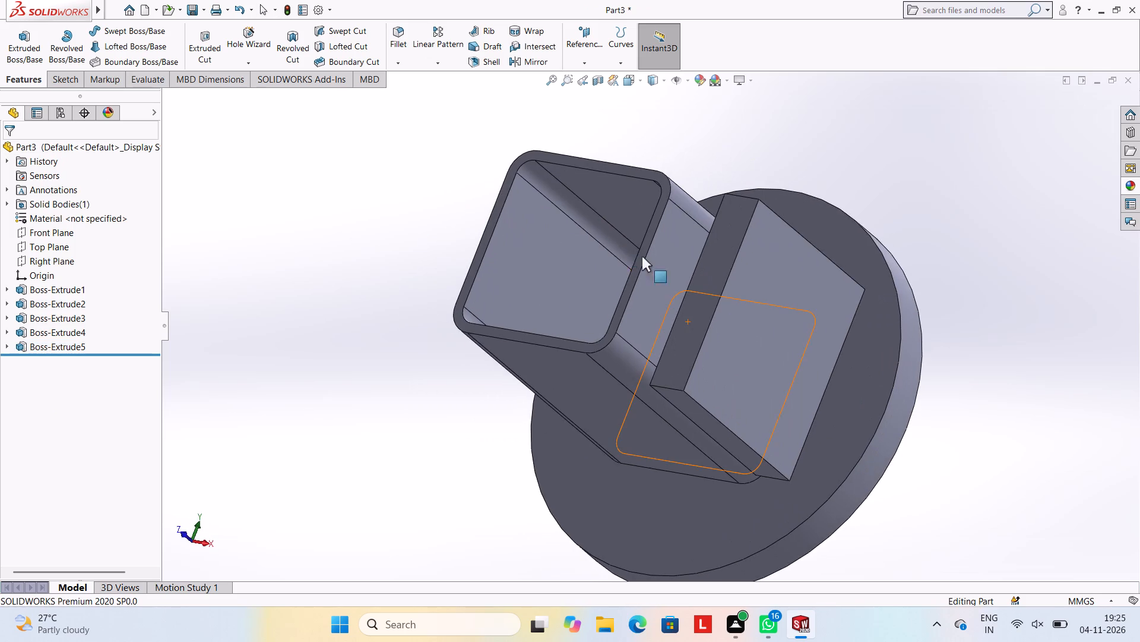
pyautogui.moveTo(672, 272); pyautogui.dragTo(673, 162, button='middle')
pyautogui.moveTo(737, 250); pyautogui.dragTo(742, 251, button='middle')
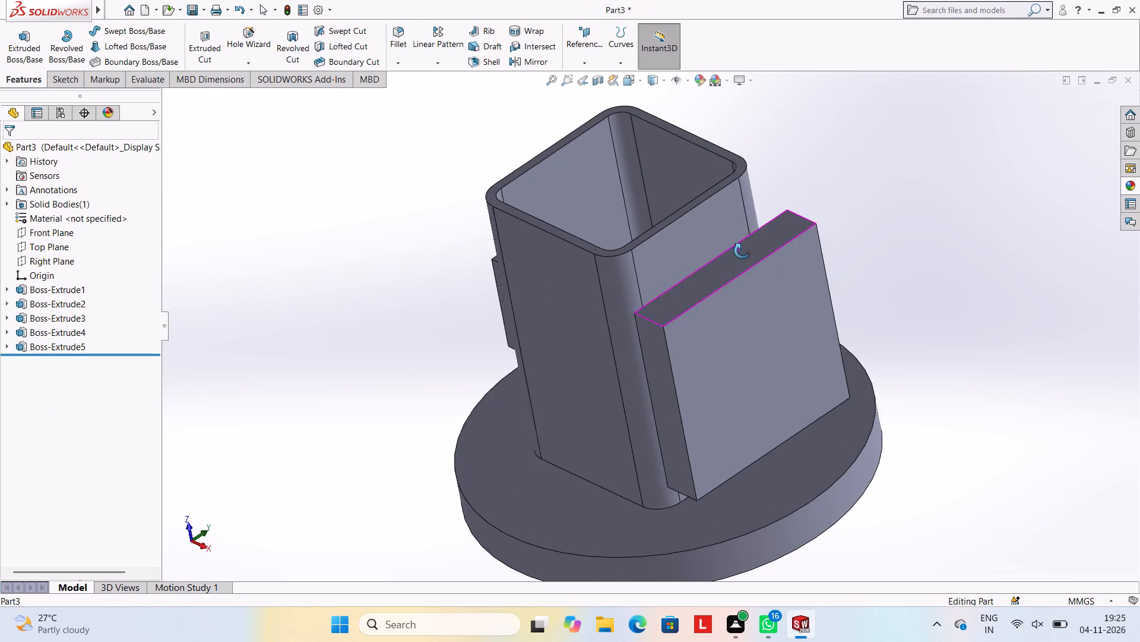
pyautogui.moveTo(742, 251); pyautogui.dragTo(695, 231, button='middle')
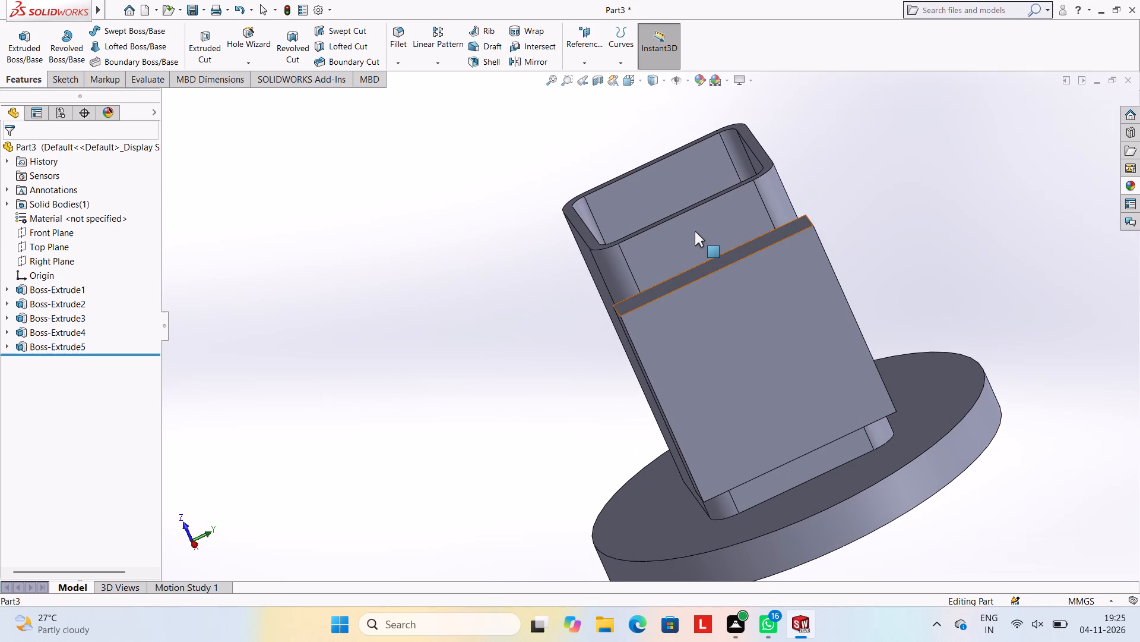
# Undo the extrusion of the square plate on the positive X pad.
pyautogui.hotkey('ctrl', 'z')
pyautogui.press('Escape')
pyautogui.press('Escape')
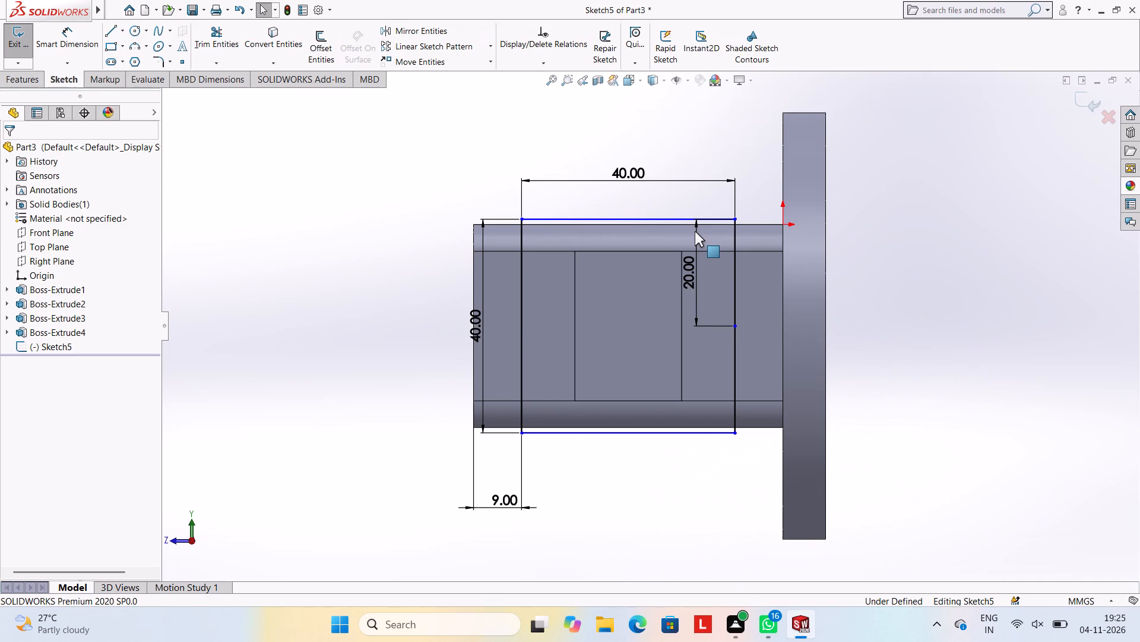
# Round all four corners of the 40 mm square sketch with 6 mm sketch fillets.
pyautogui.click(154, 61)
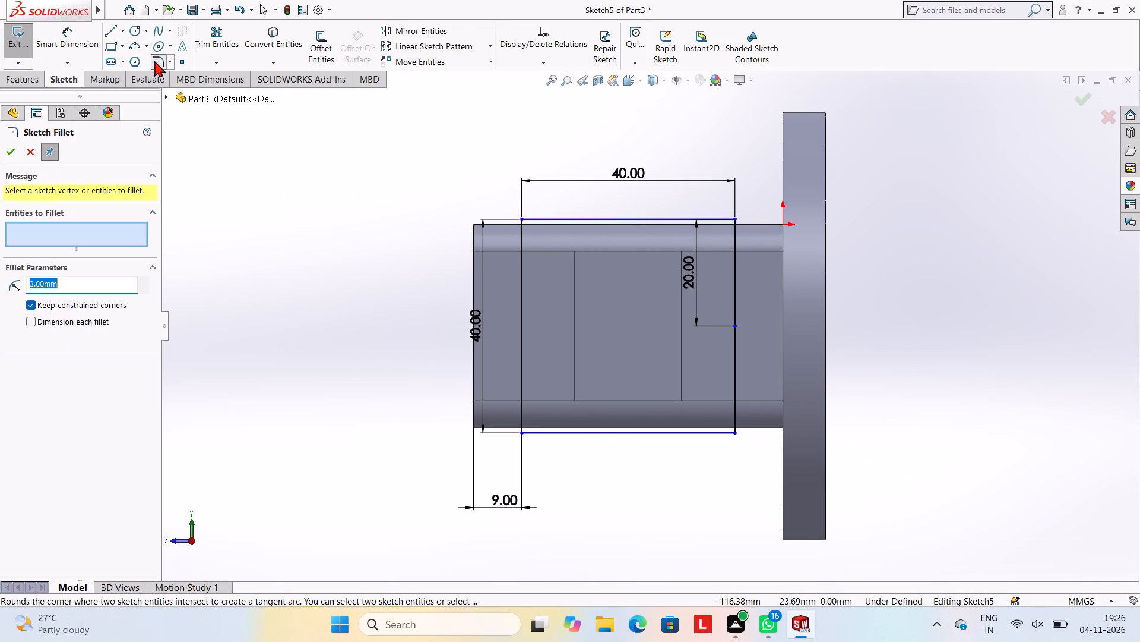
pyautogui.press('6')
pyautogui.press('Return')
pyautogui.click(524, 256)
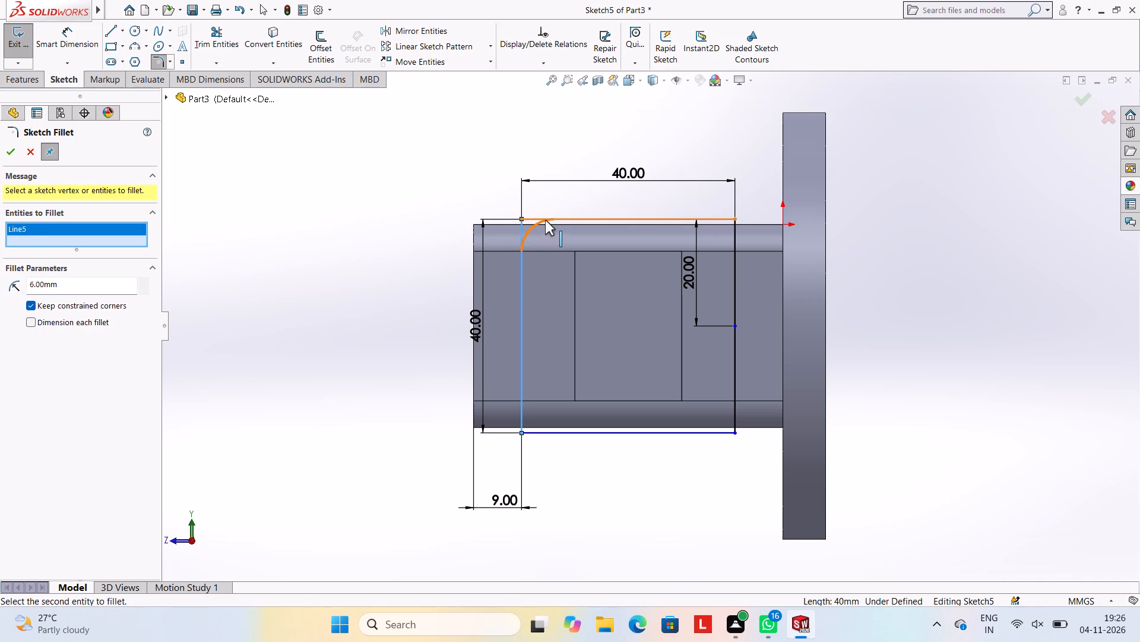
pyautogui.click(545, 220)
pyautogui.click(707, 221)
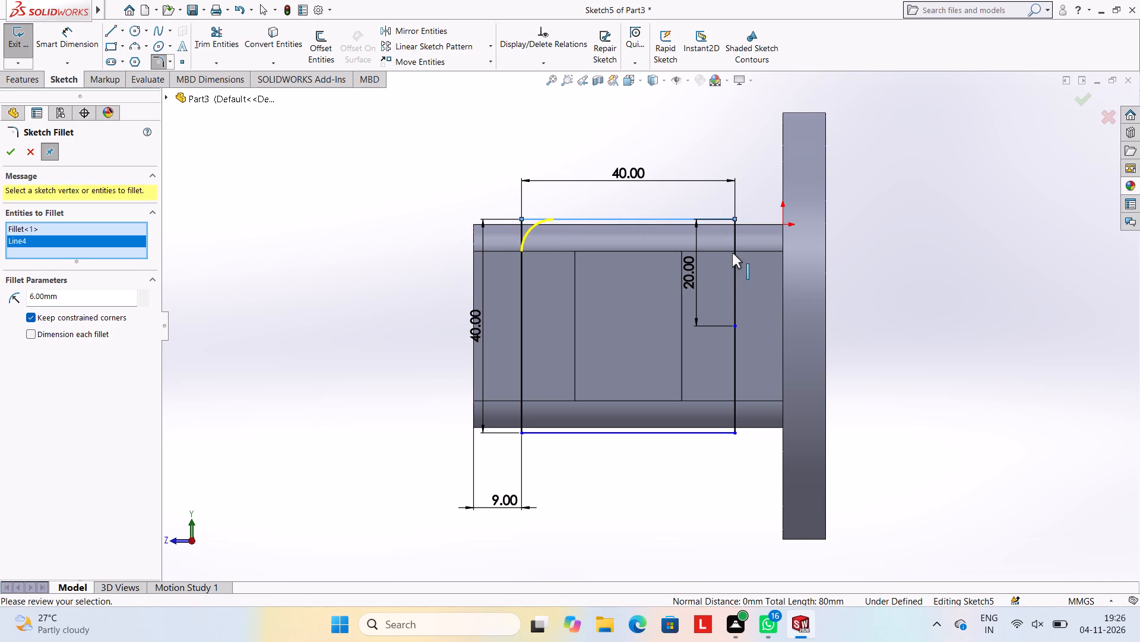
pyautogui.click(732, 253)
pyautogui.click(734, 394)
pyautogui.click(707, 434)
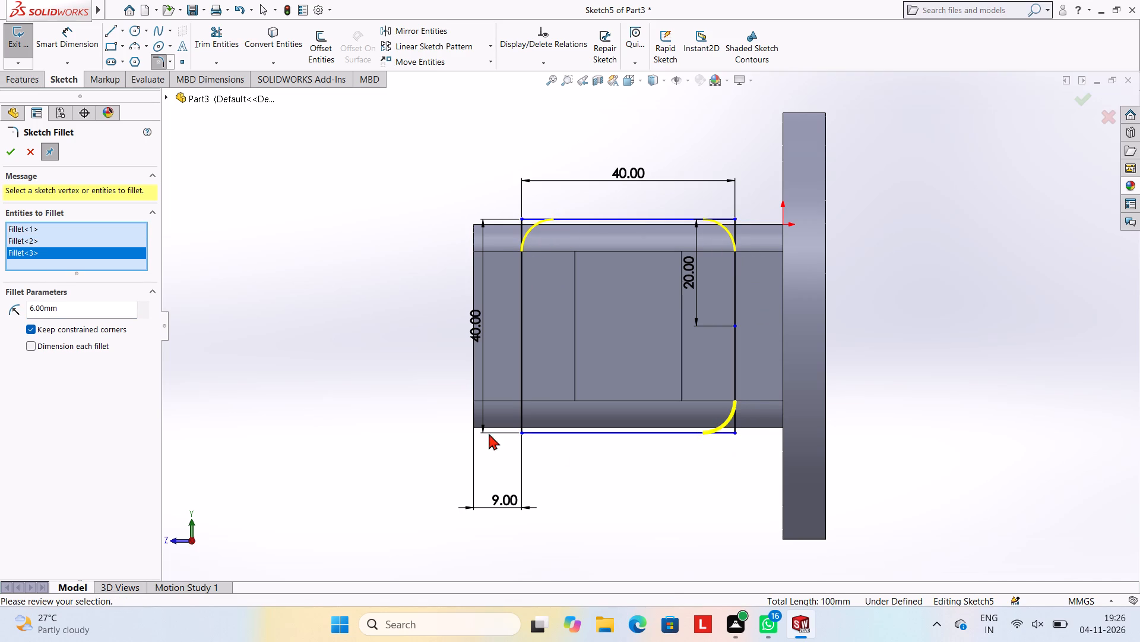
pyautogui.click(520, 379)
pyautogui.click(546, 433)
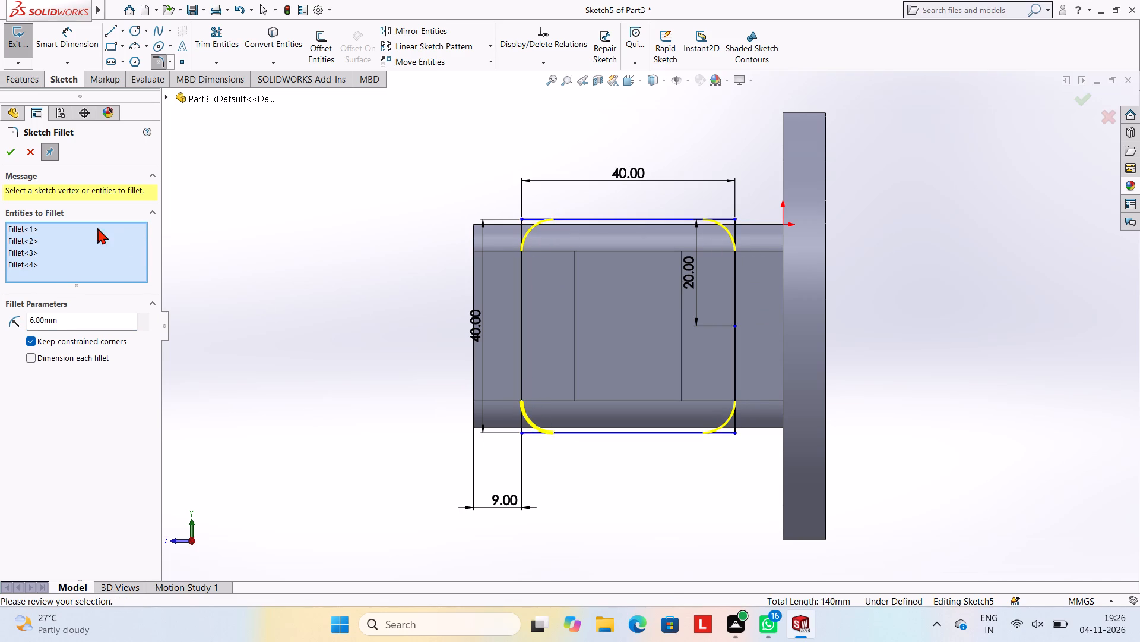
pyautogui.click(8, 144)
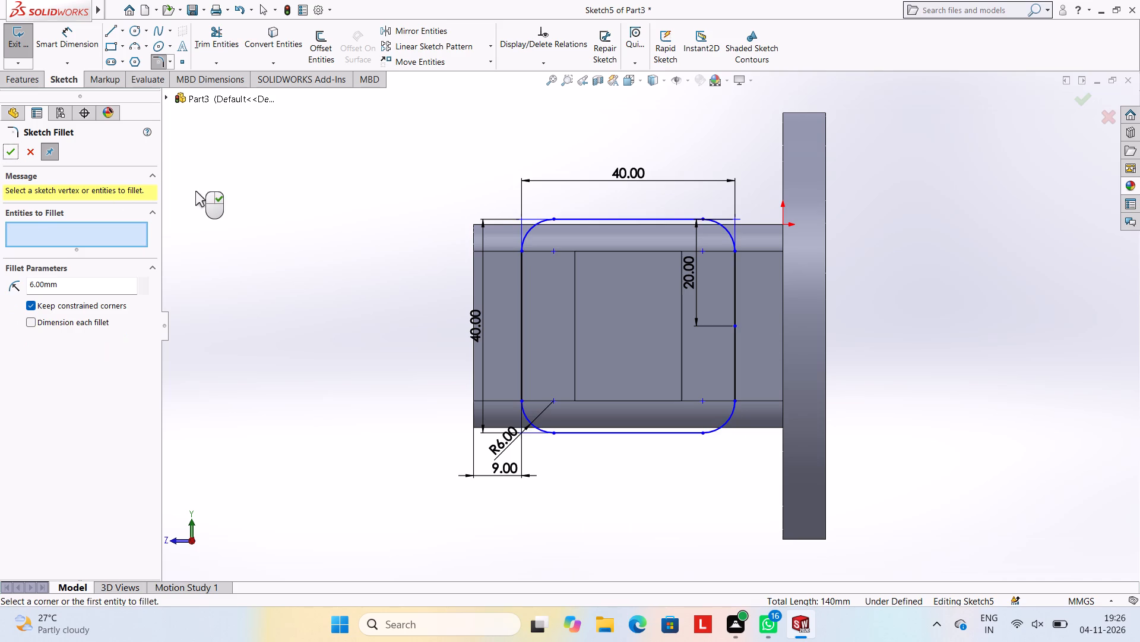
pyautogui.click(15, 72)
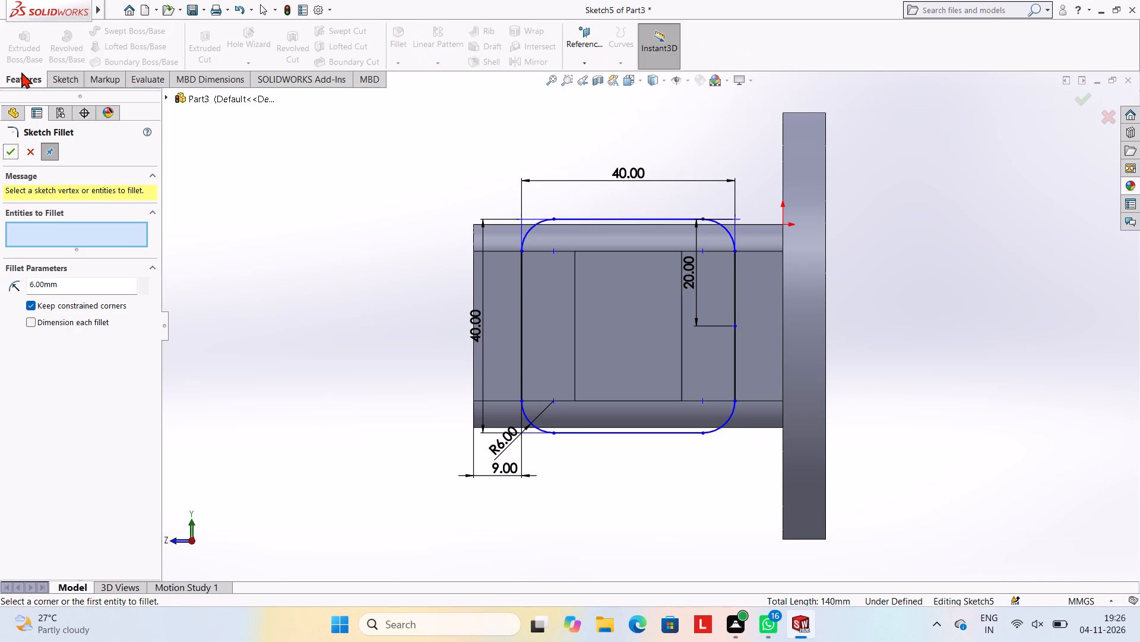
pyautogui.click(12, 144)
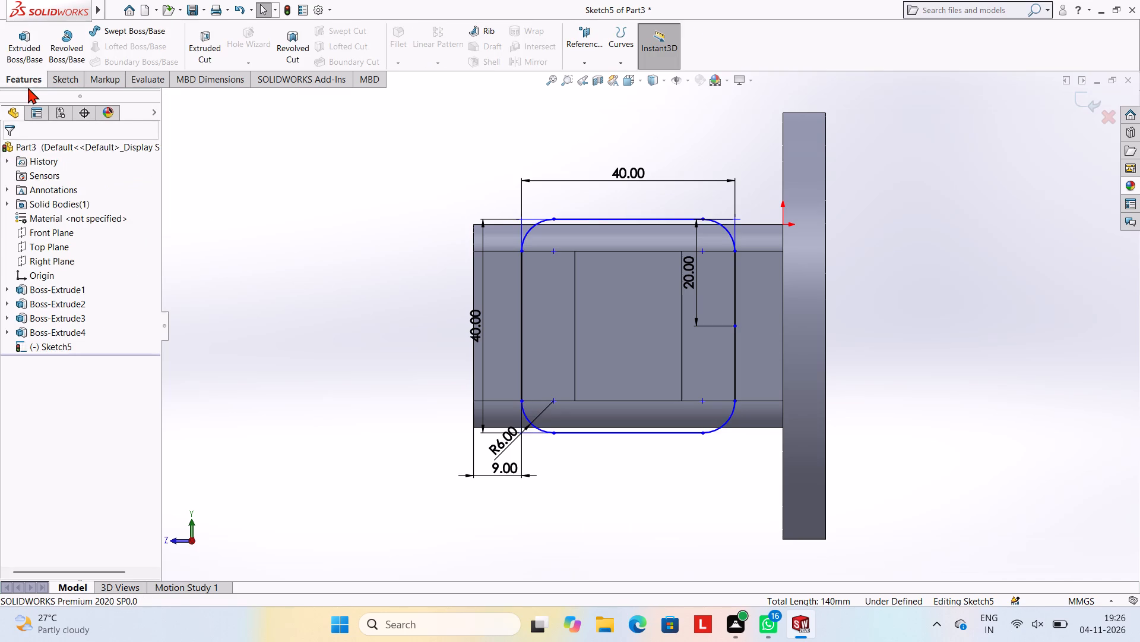
# Extrude the rounded square outward from the positive X pad as a merged boss with a blind depth of 8 mm.
pyautogui.click(21, 33)
pyautogui.moveTo(360, 242); pyautogui.dragTo(434, 255, button='middle')
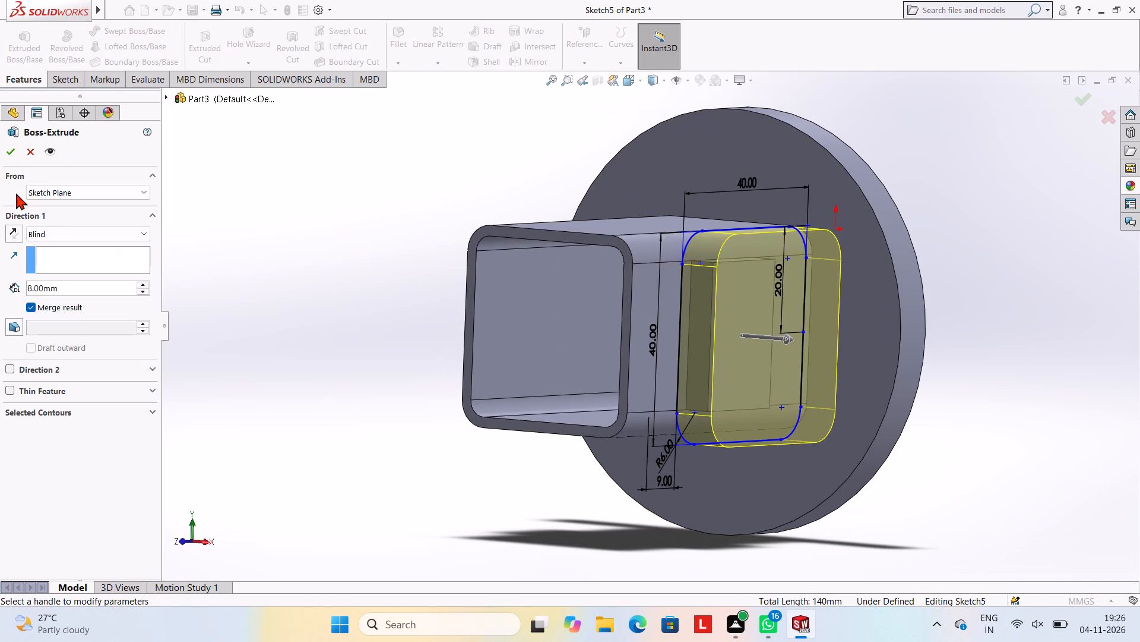
pyautogui.click(8, 147)
pyautogui.click(287, 194)
# Examine the rounded plate and its position on the tube's side pad relative to the flange from several angles.
pyautogui.moveTo(373, 224); pyautogui.dragTo(396, 167, button='middle')
pyautogui.moveTo(590, 370); pyautogui.dragTo(589, 285, button='middle')
pyautogui.middleClick(634, 315)
pyautogui.moveTo(727, 316); pyautogui.dragTo(791, 260, button='middle')
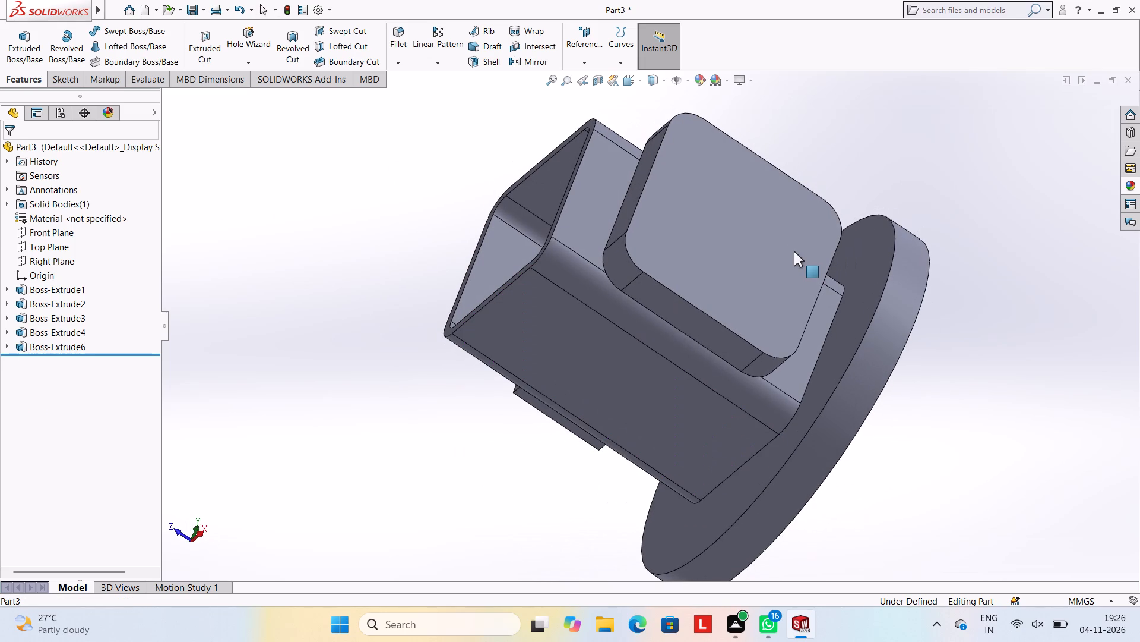
pyautogui.press('Escape')
pyautogui.moveTo(739, 304); pyautogui.dragTo(763, 228, button='middle')
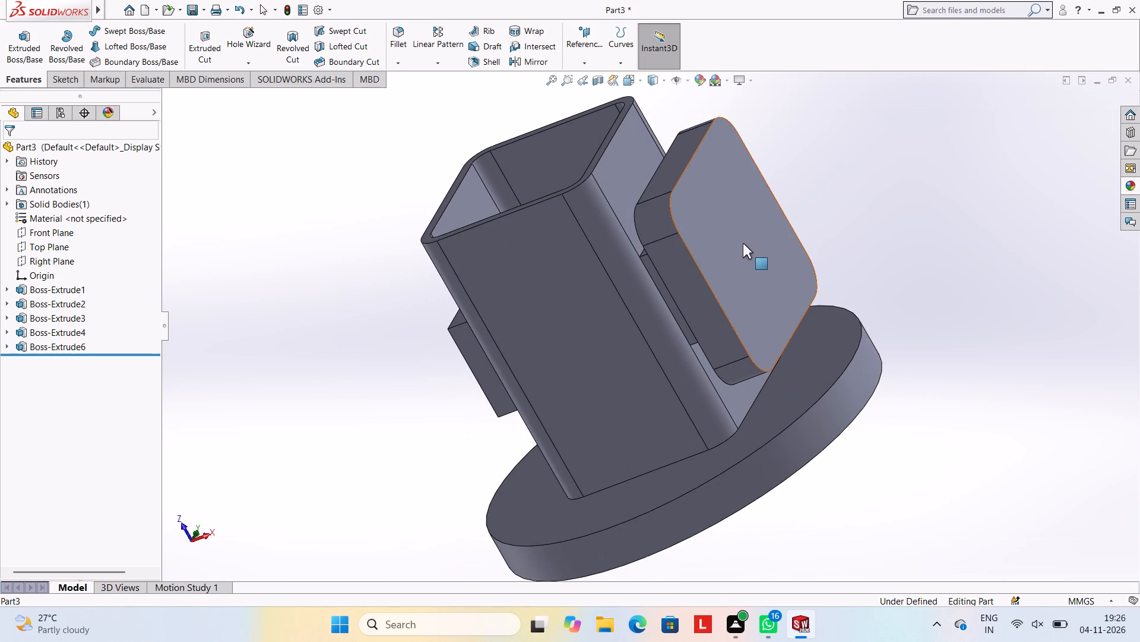
pyautogui.moveTo(746, 251); pyautogui.dragTo(733, 241, button='middle')
pyautogui.scroll(3, 730, 241)
pyautogui.moveTo(765, 230); pyautogui.dragTo(772, 253, button='middle')
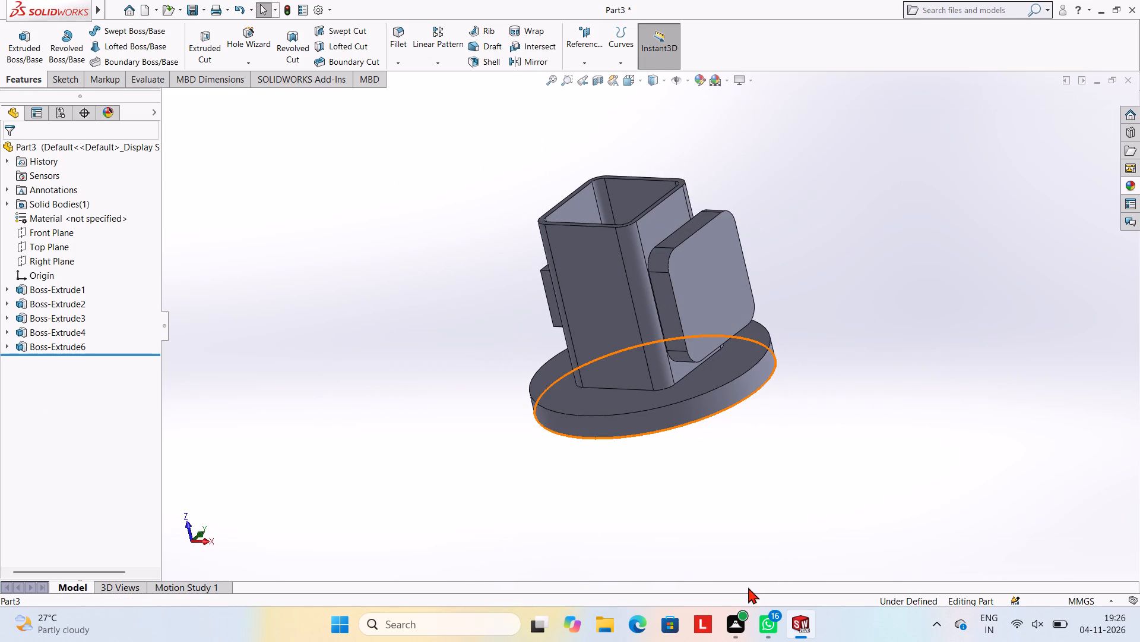
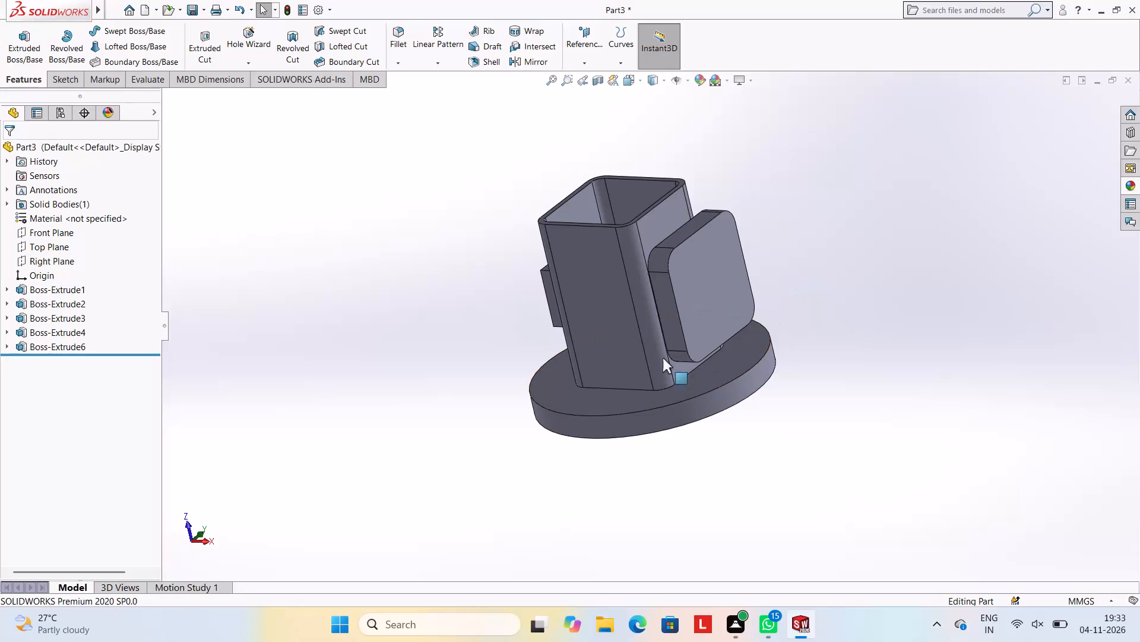
# Start a sketch on the outer face of the negative X side pad and view it face-on.
pyautogui.moveTo(774, 295); pyautogui.dragTo(802, 297, button='middle')
pyautogui.moveTo(795, 246); pyautogui.dragTo(829, 212, button='middle')
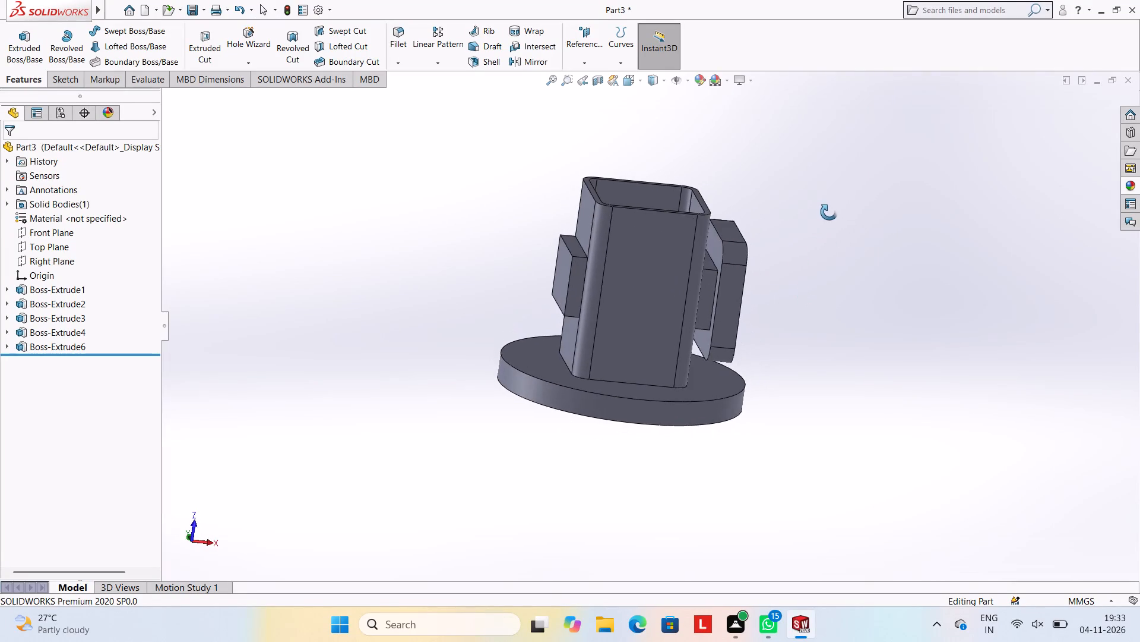
pyautogui.moveTo(829, 212); pyautogui.dragTo(837, 212, button='middle')
pyautogui.moveTo(825, 232); pyautogui.dragTo(940, 256, button='middle')
pyautogui.click(654, 281)
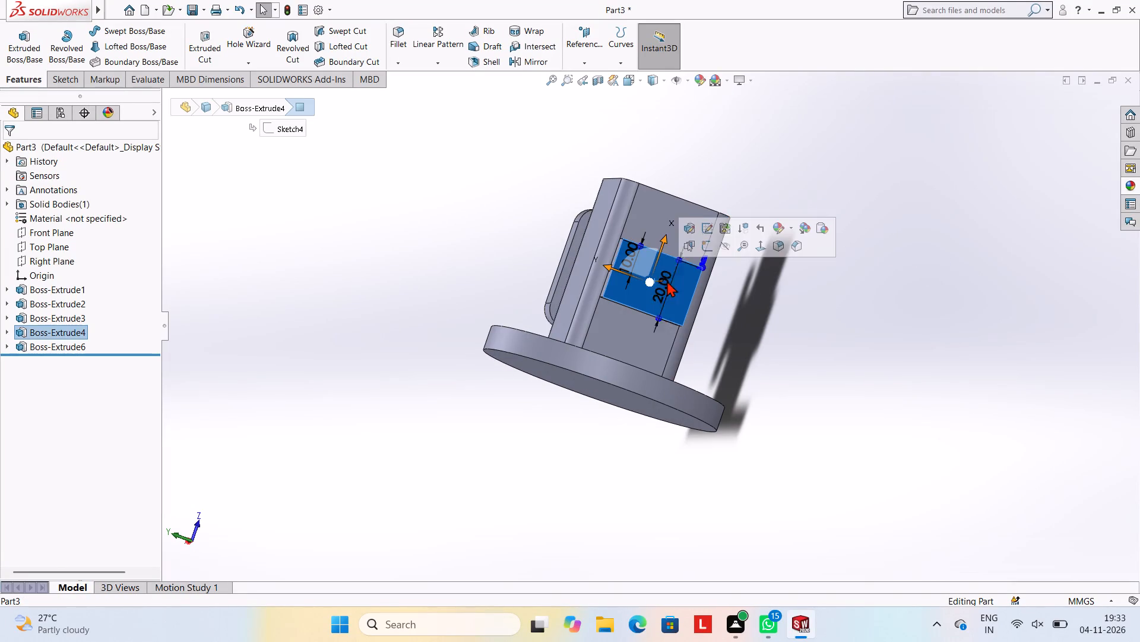
pyautogui.click(707, 244)
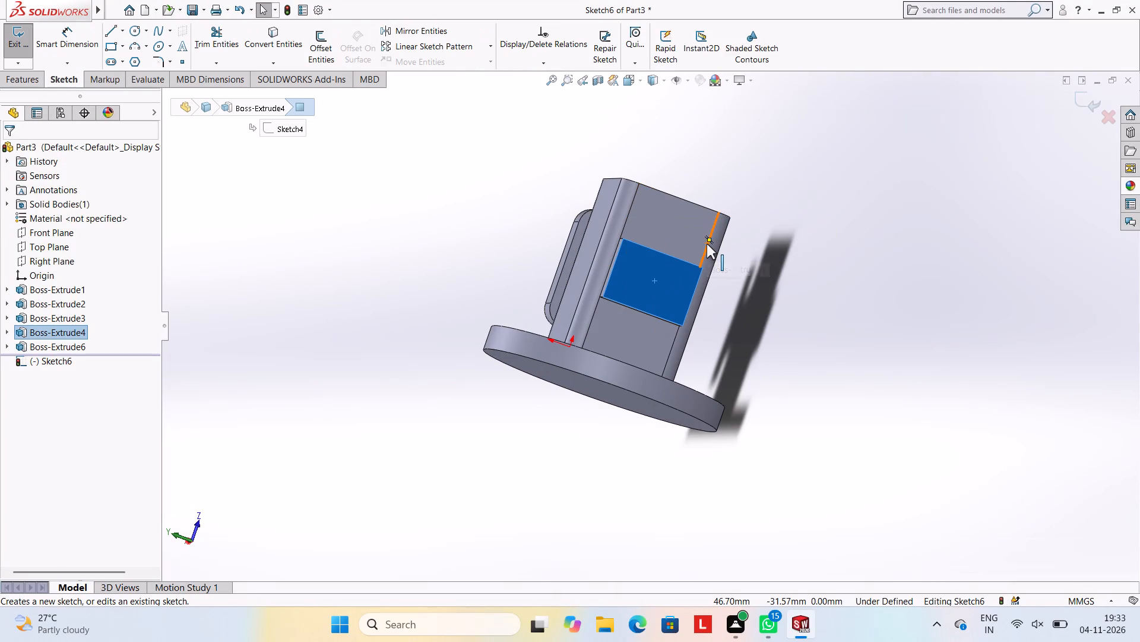
pyautogui.hotkey('ctrl', '8')
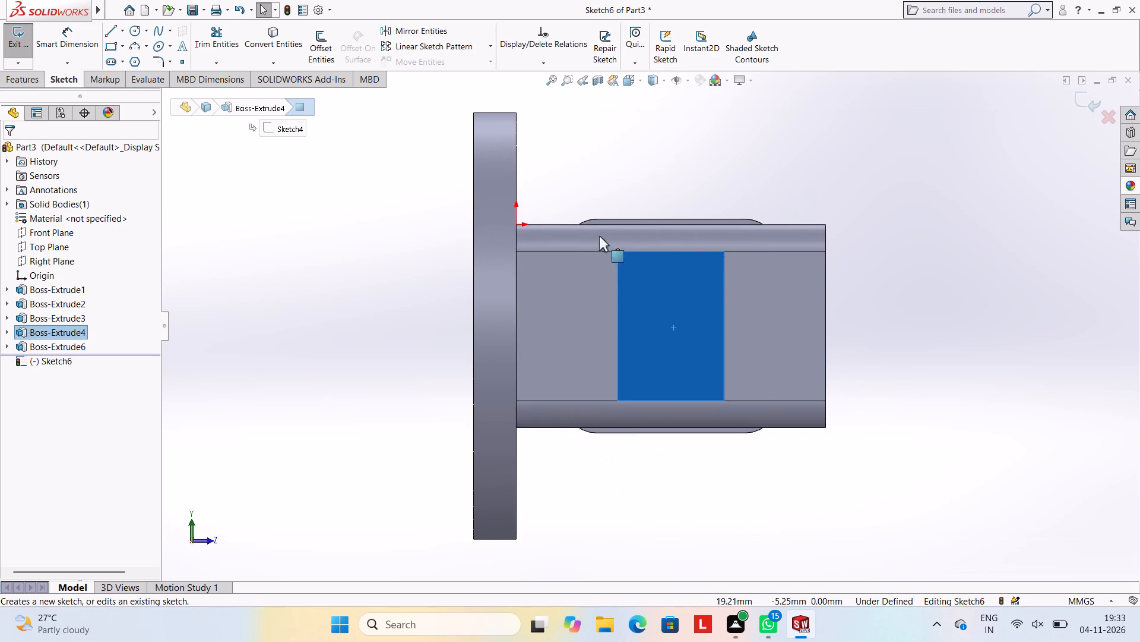
pyautogui.click(376, 133)
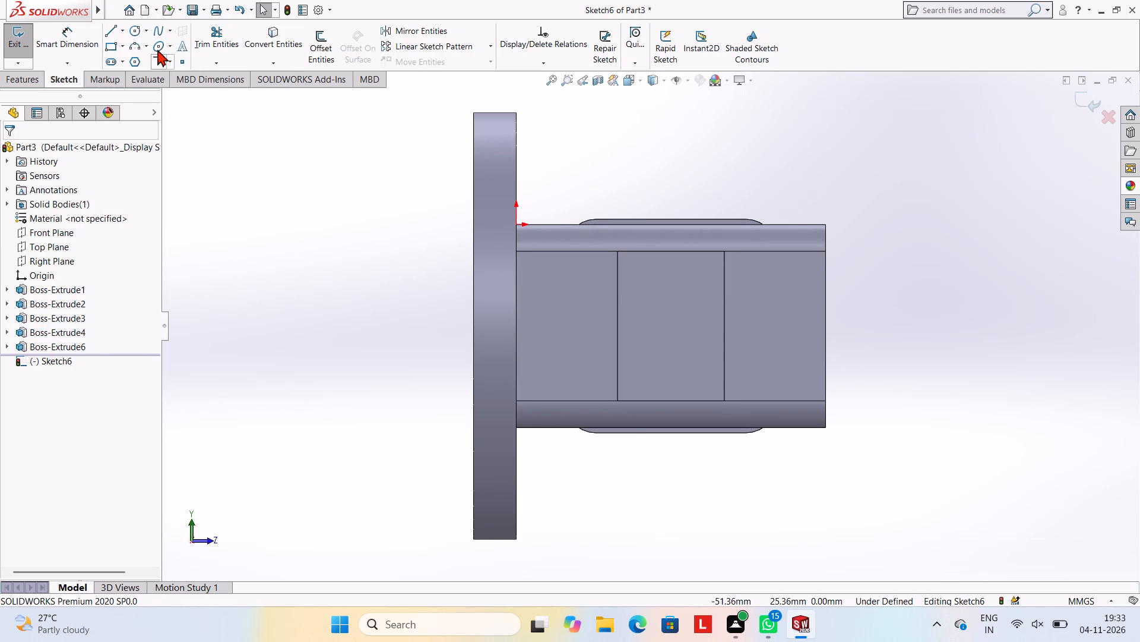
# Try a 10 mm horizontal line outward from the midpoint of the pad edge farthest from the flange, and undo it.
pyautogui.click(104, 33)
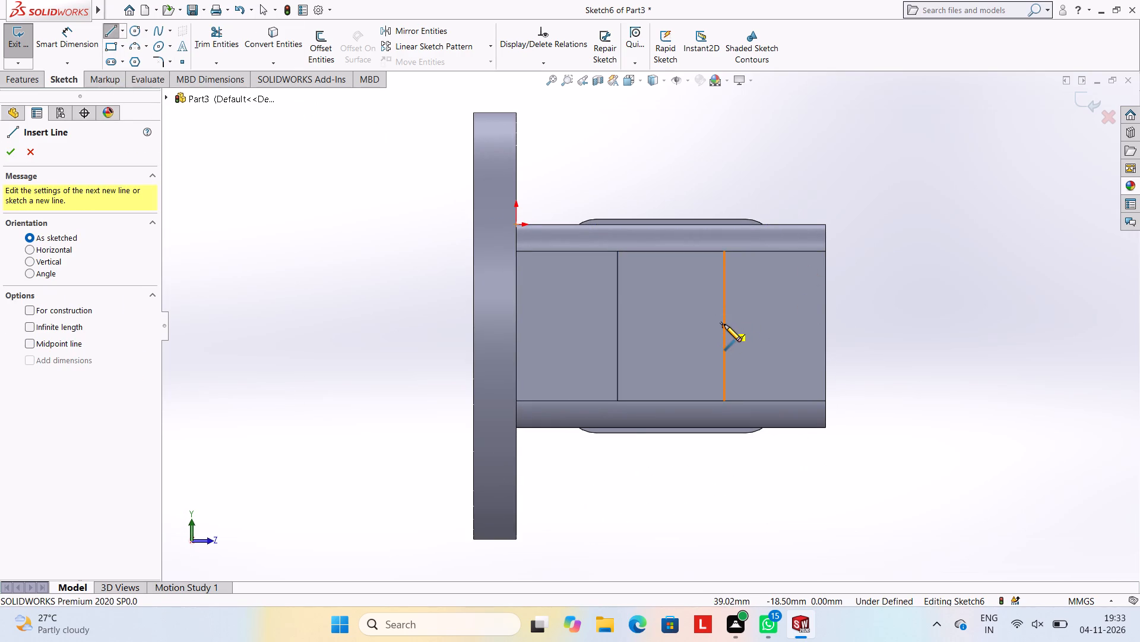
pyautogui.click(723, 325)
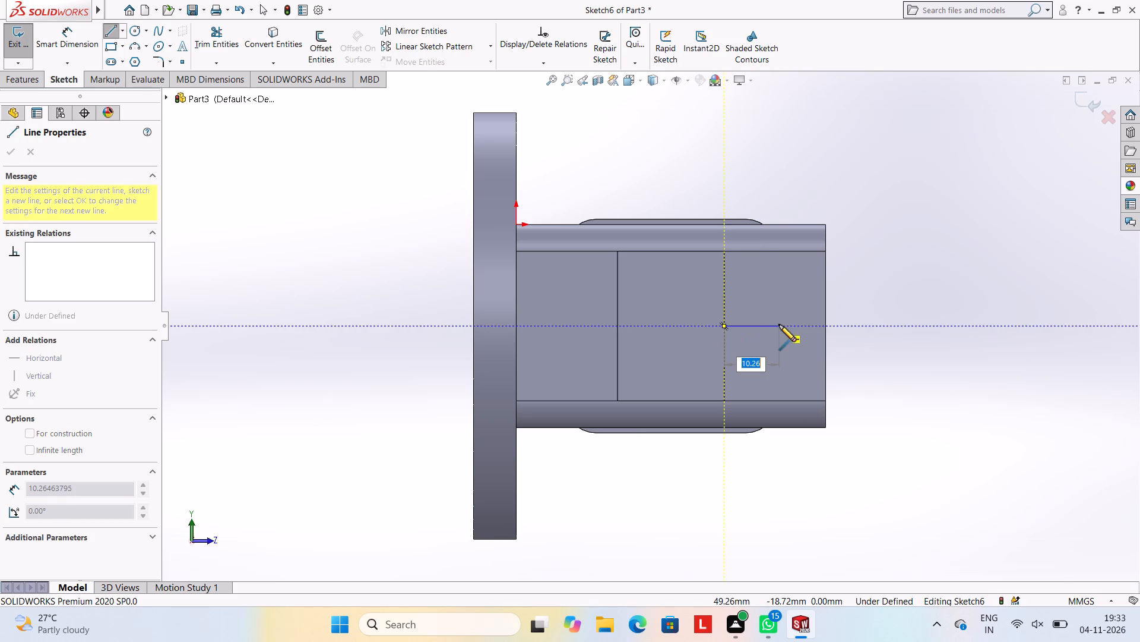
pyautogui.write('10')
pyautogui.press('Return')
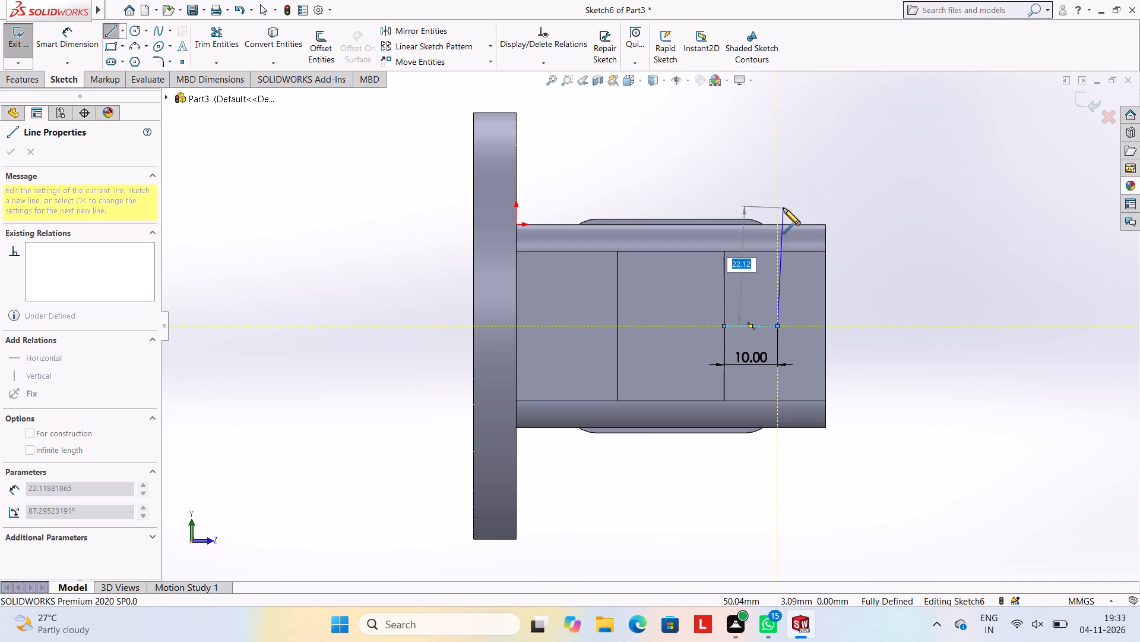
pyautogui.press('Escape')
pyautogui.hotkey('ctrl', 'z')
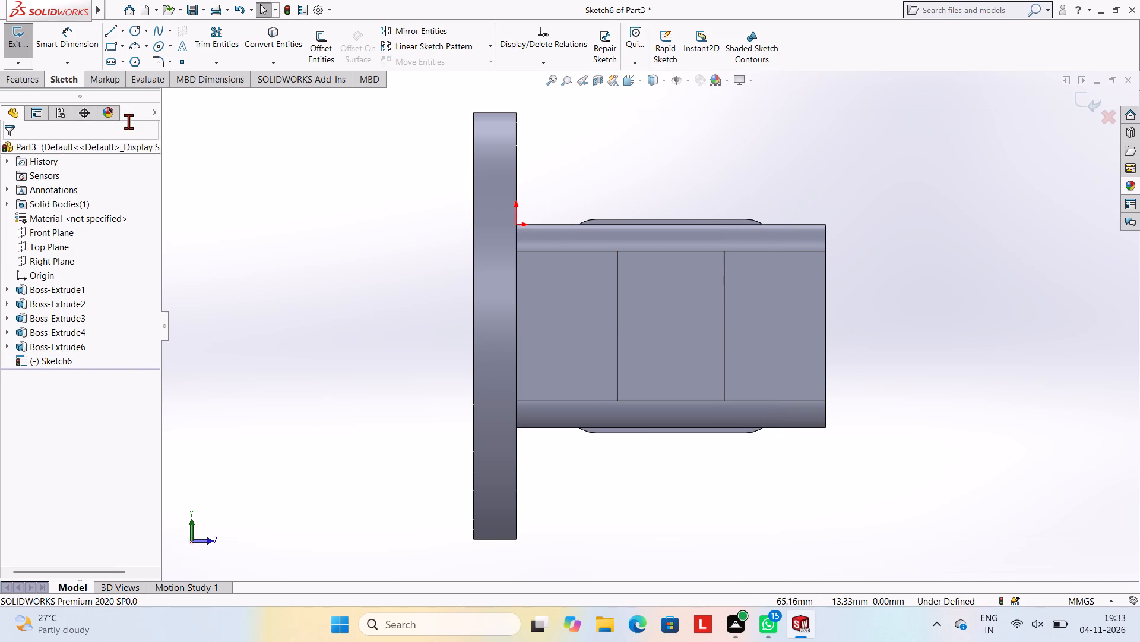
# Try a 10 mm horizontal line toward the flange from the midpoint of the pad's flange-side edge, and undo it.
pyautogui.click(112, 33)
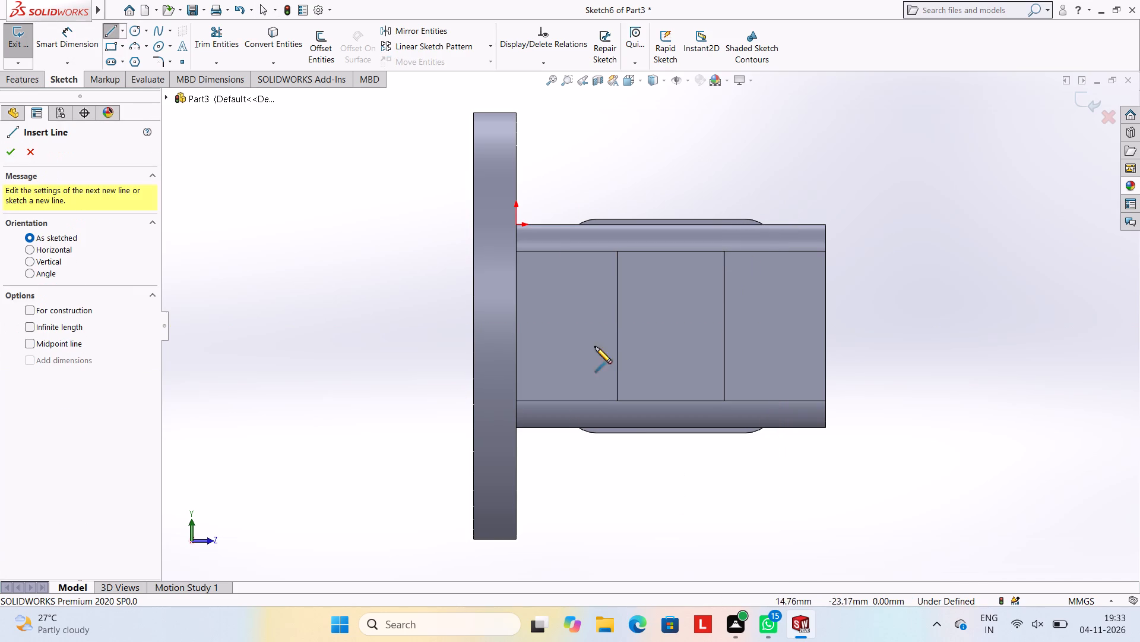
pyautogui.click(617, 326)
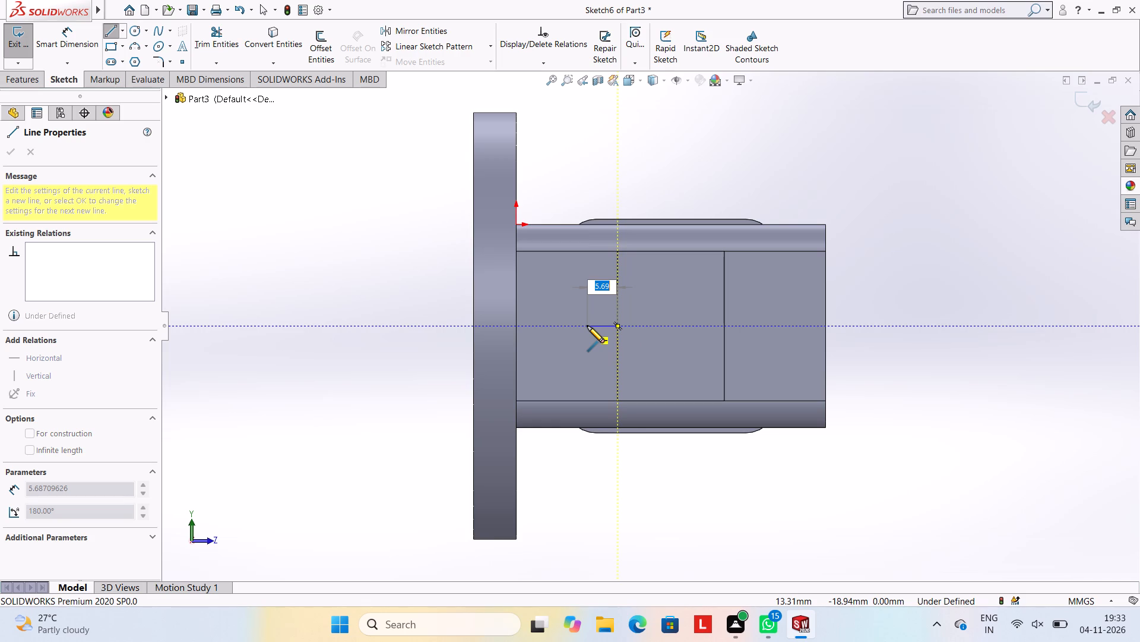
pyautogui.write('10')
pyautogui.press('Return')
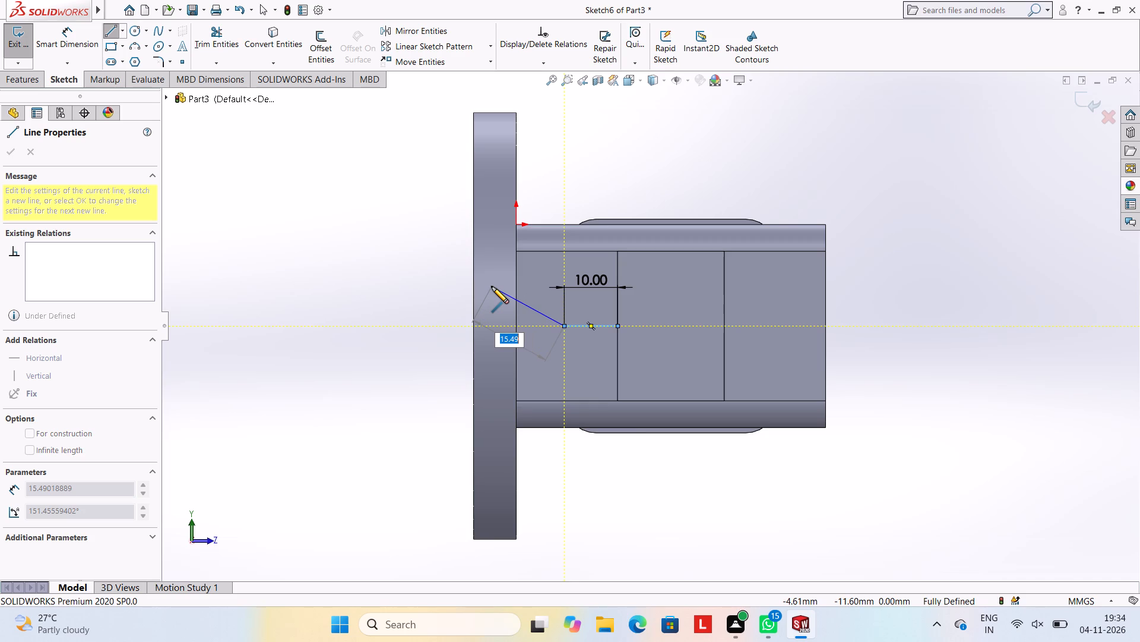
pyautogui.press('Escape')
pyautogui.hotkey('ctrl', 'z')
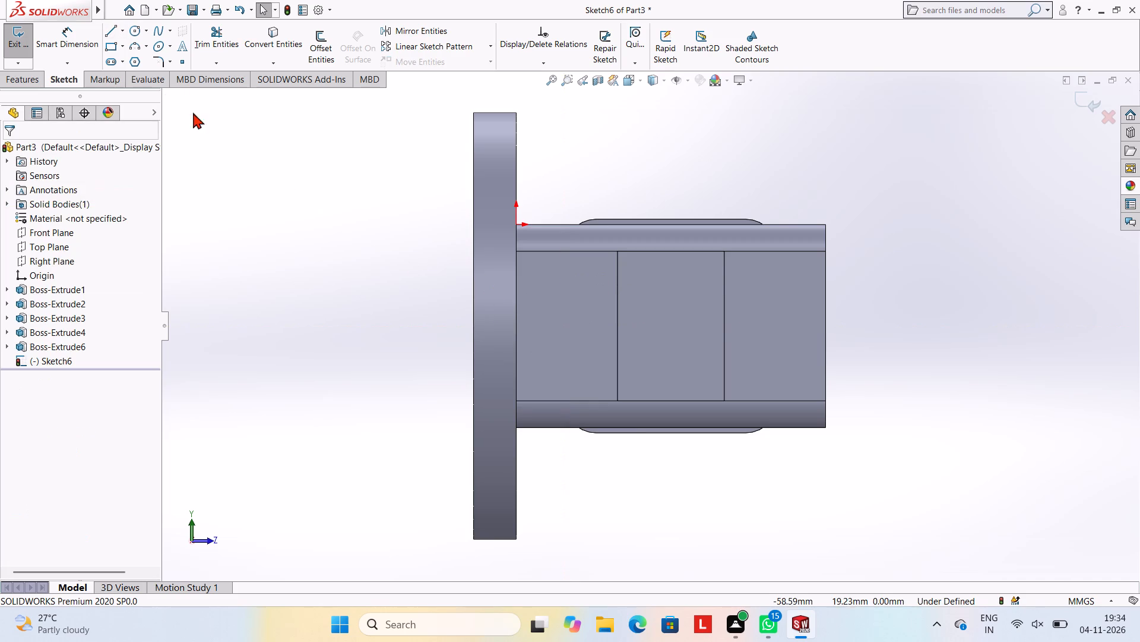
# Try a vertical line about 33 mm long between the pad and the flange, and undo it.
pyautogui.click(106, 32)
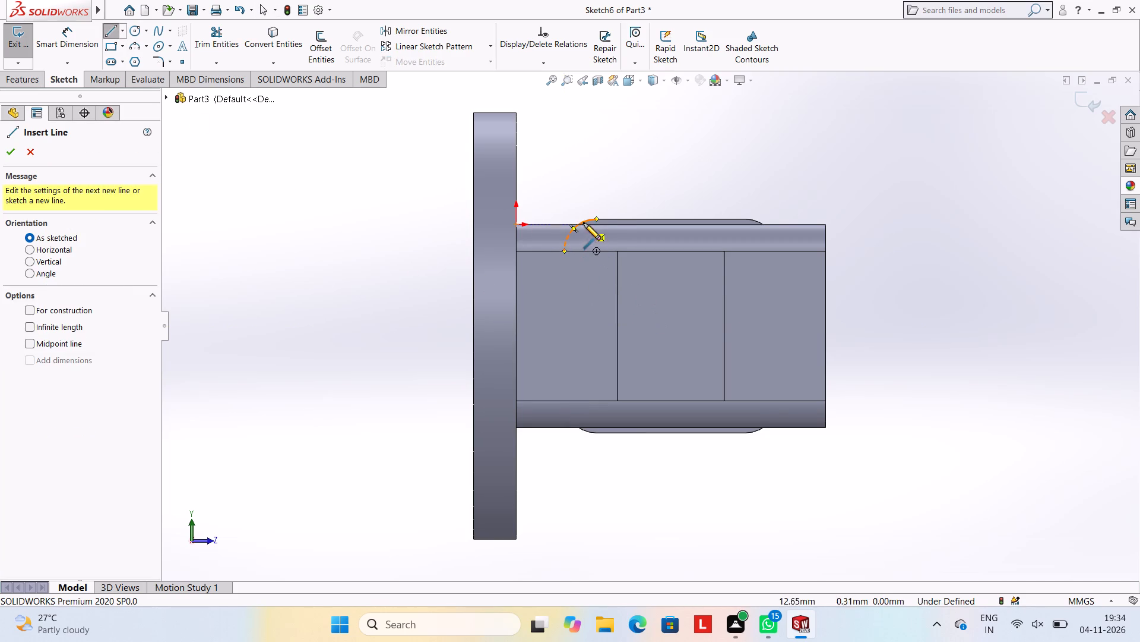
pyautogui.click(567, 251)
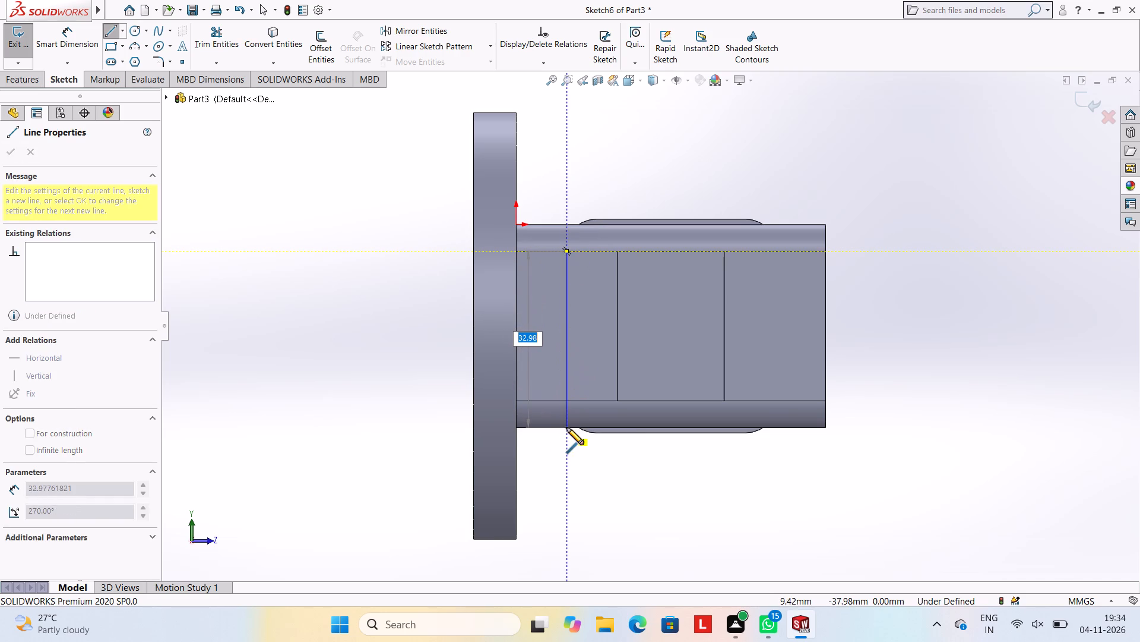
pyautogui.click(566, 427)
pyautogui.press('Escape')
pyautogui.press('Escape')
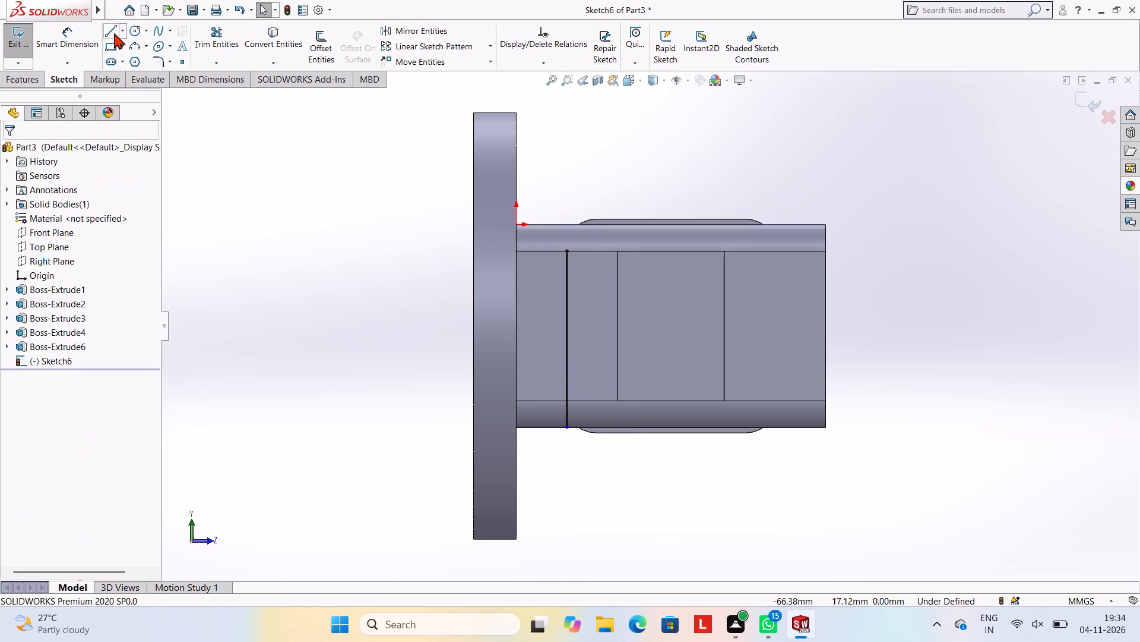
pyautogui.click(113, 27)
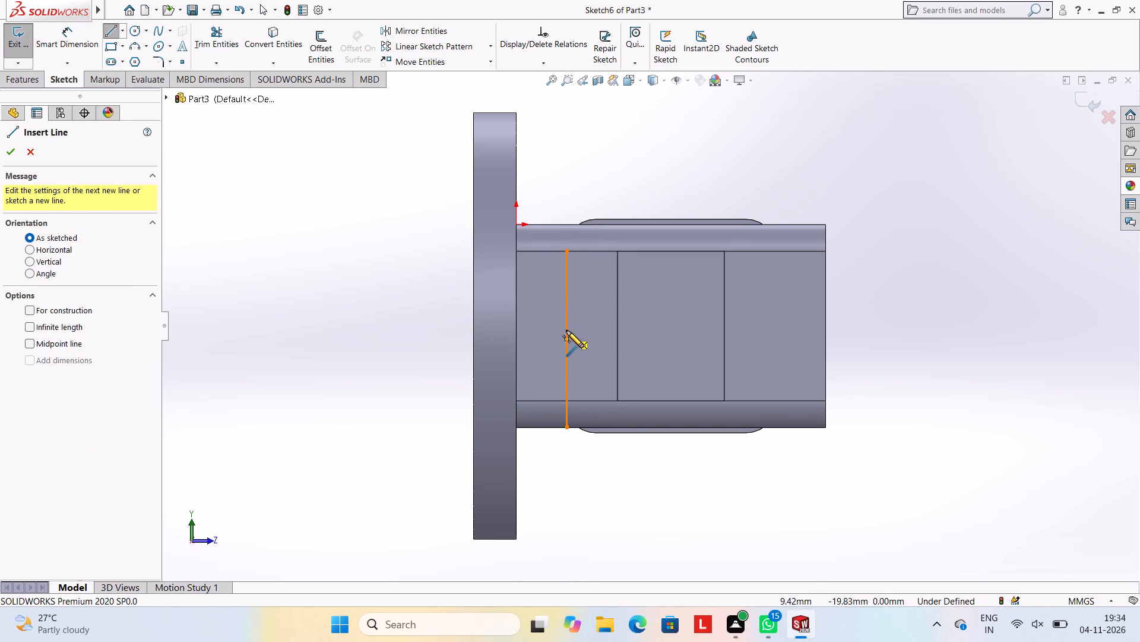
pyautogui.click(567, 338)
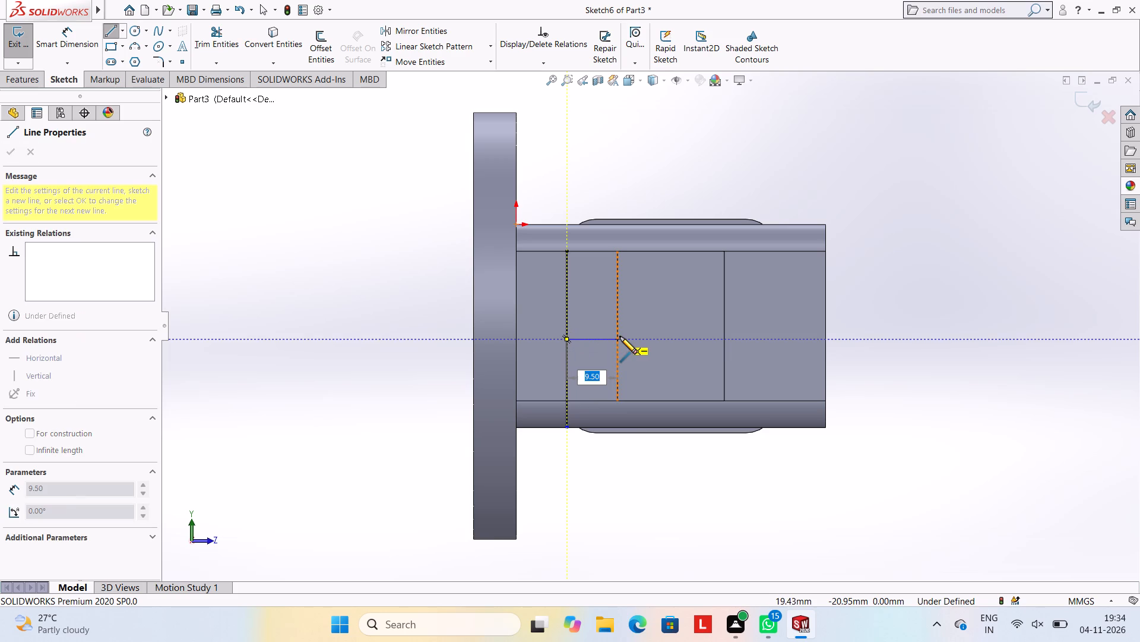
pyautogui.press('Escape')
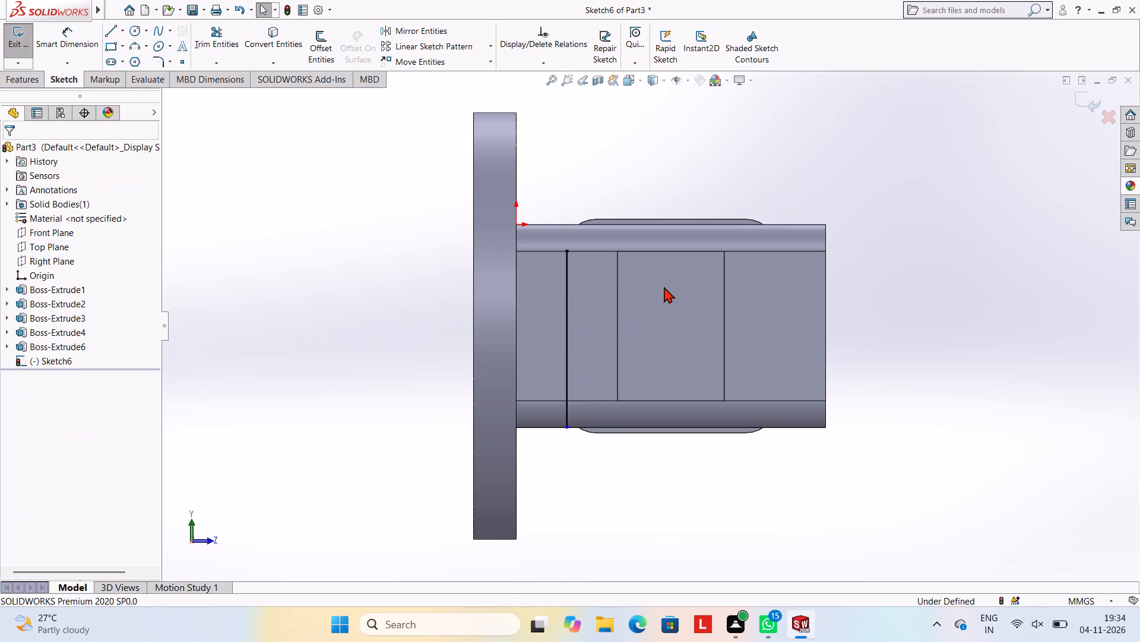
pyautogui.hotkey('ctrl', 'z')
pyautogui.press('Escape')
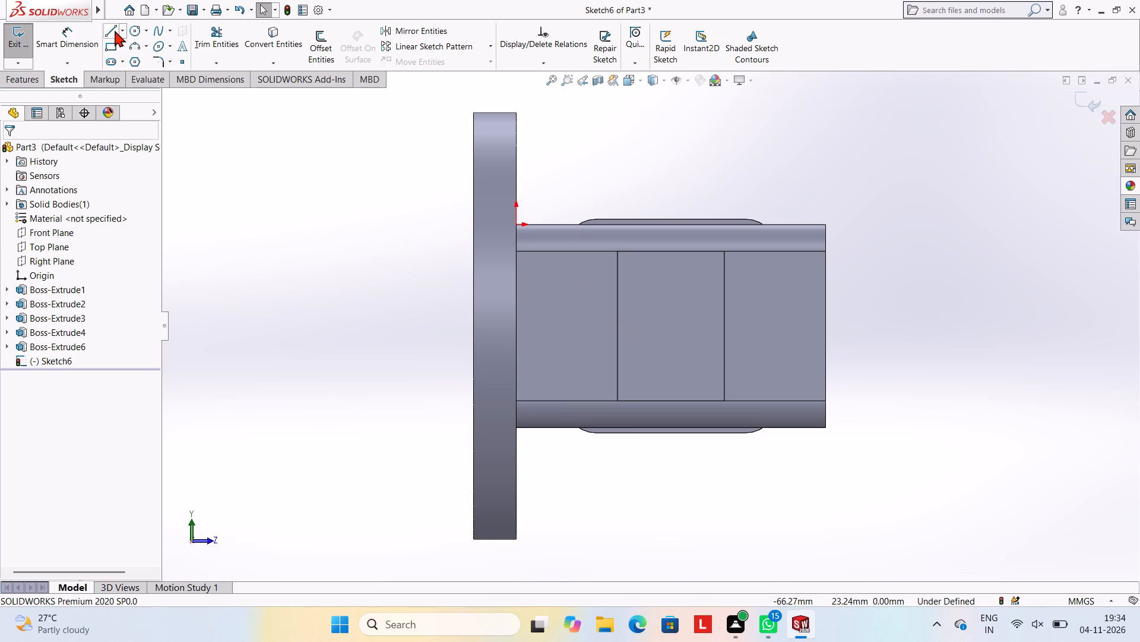
# Sketch connected lines from the midpoint of the pad's flange-side edge: 10 mm toward the flange, 20 mm along +Y, and three 40 mm square sides.
pyautogui.click(115, 30)
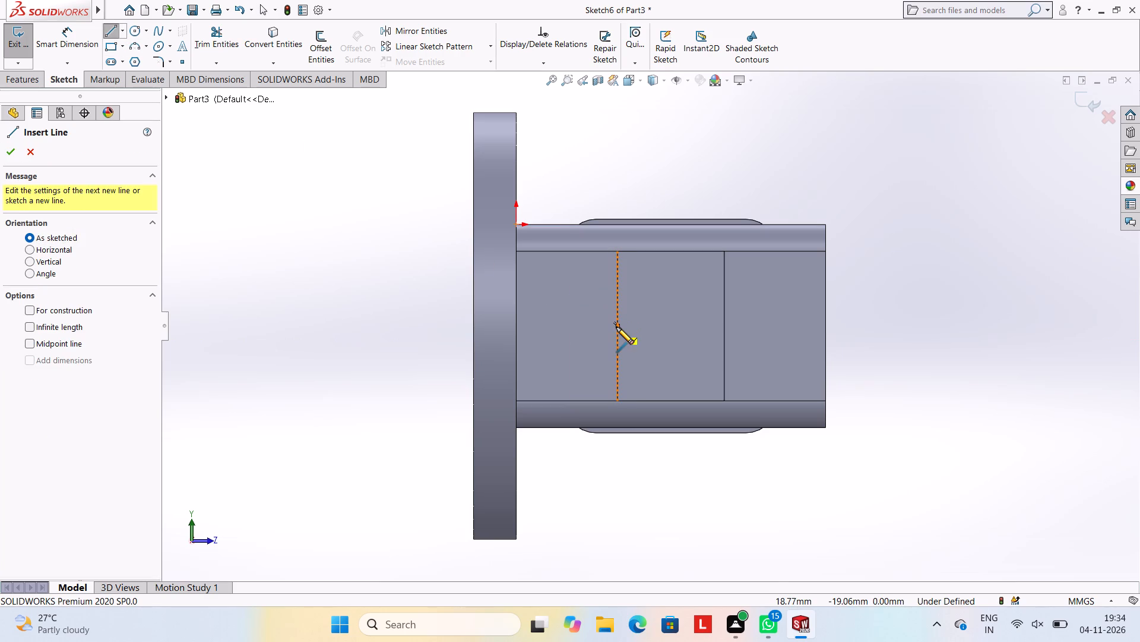
pyautogui.click(616, 325)
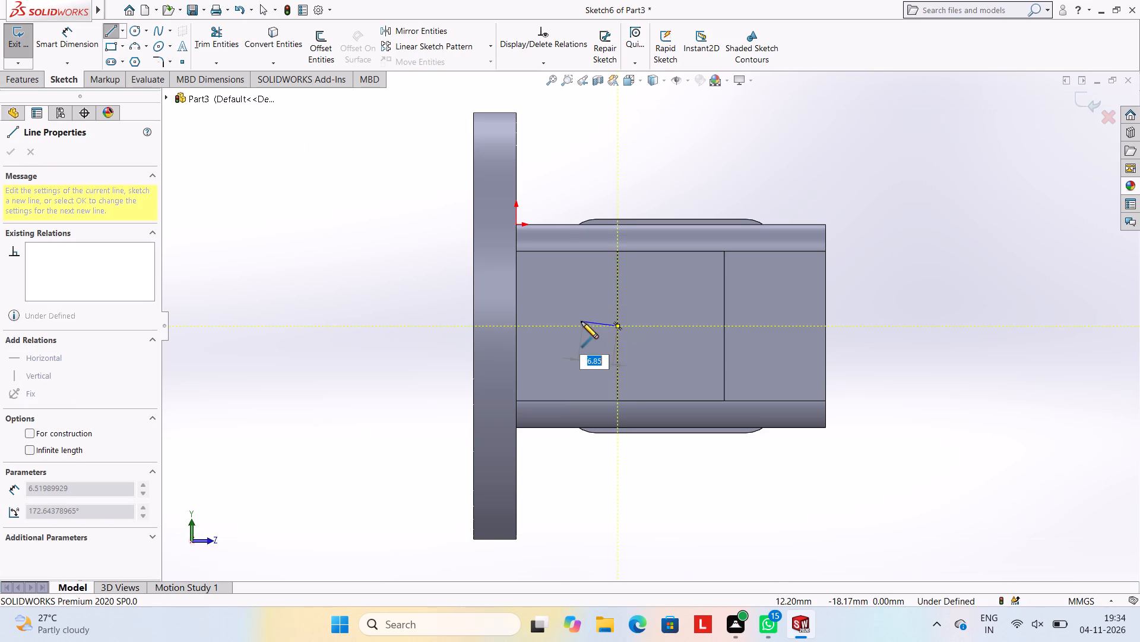
pyautogui.write('10')
pyautogui.press('Return')
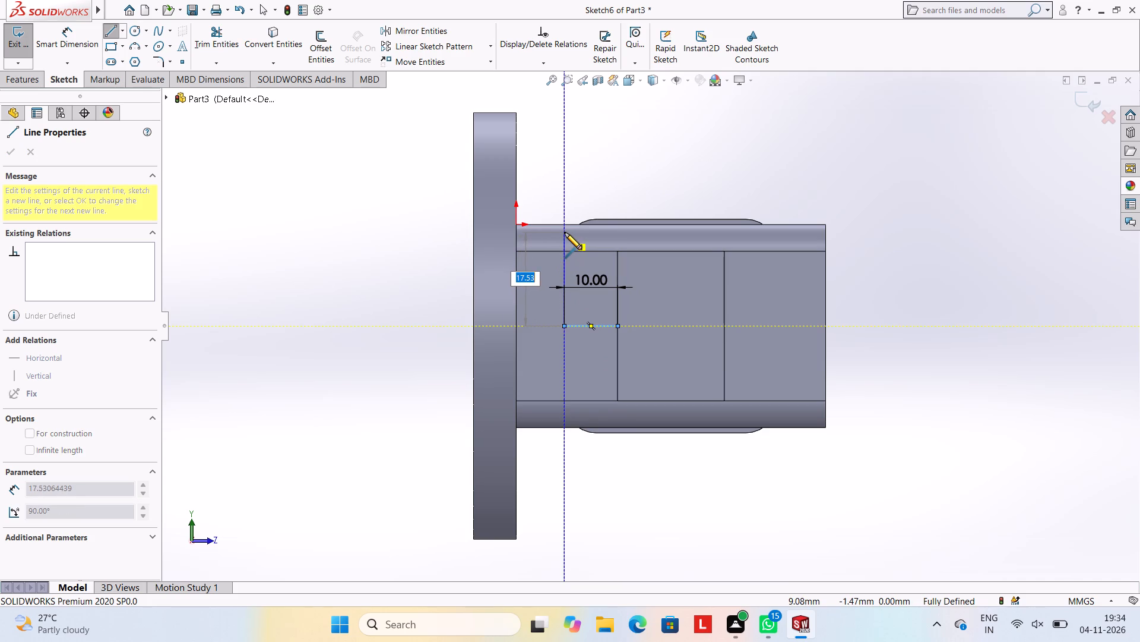
pyautogui.write('20')
pyautogui.press('Return')
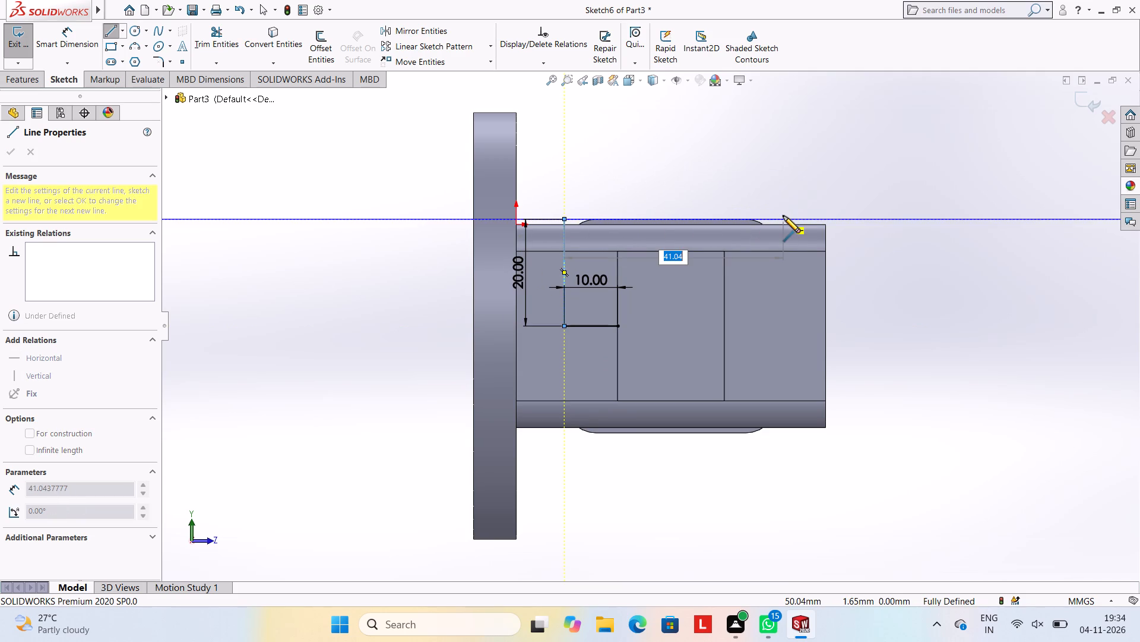
pyautogui.write('40')
pyautogui.press('Return')
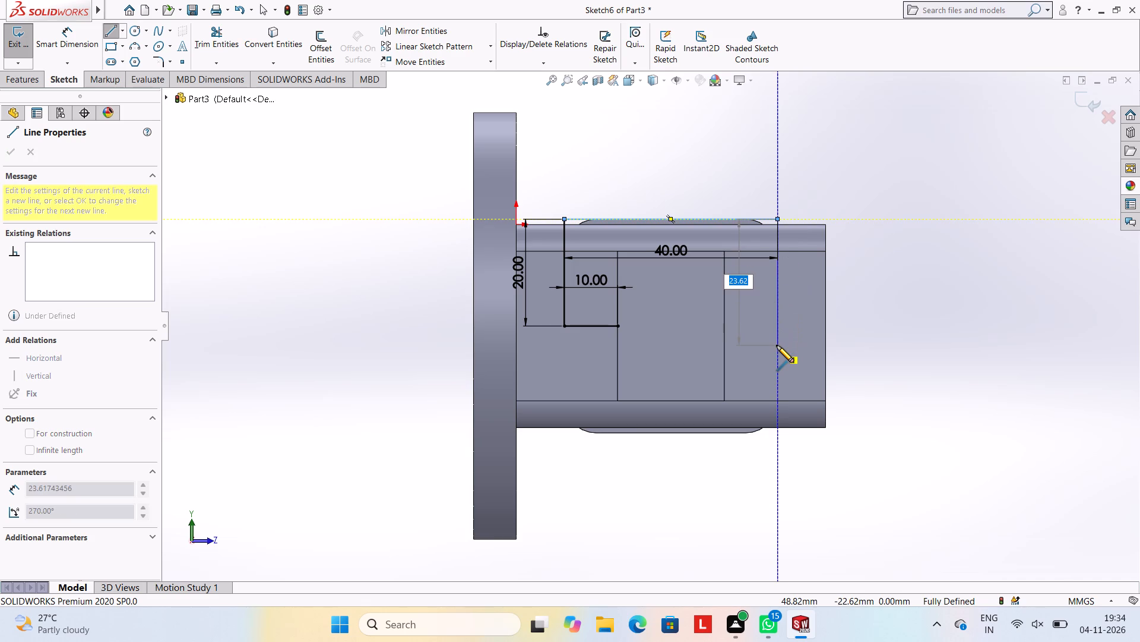
pyautogui.write('40')
pyautogui.press('Return')
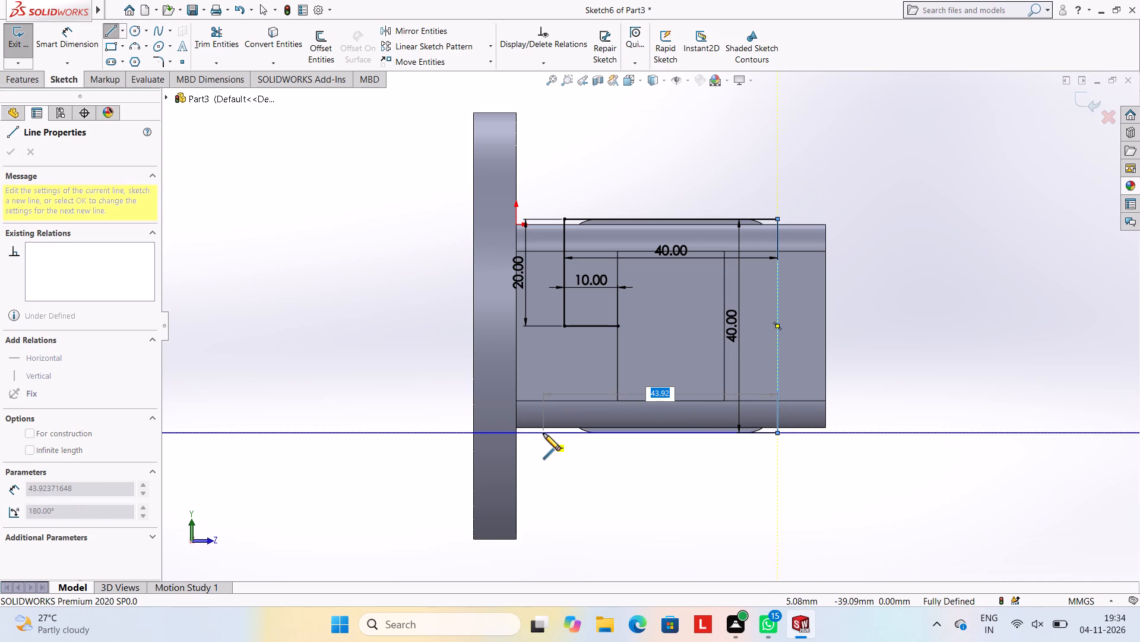
pyautogui.write('40')
pyautogui.press('Return')
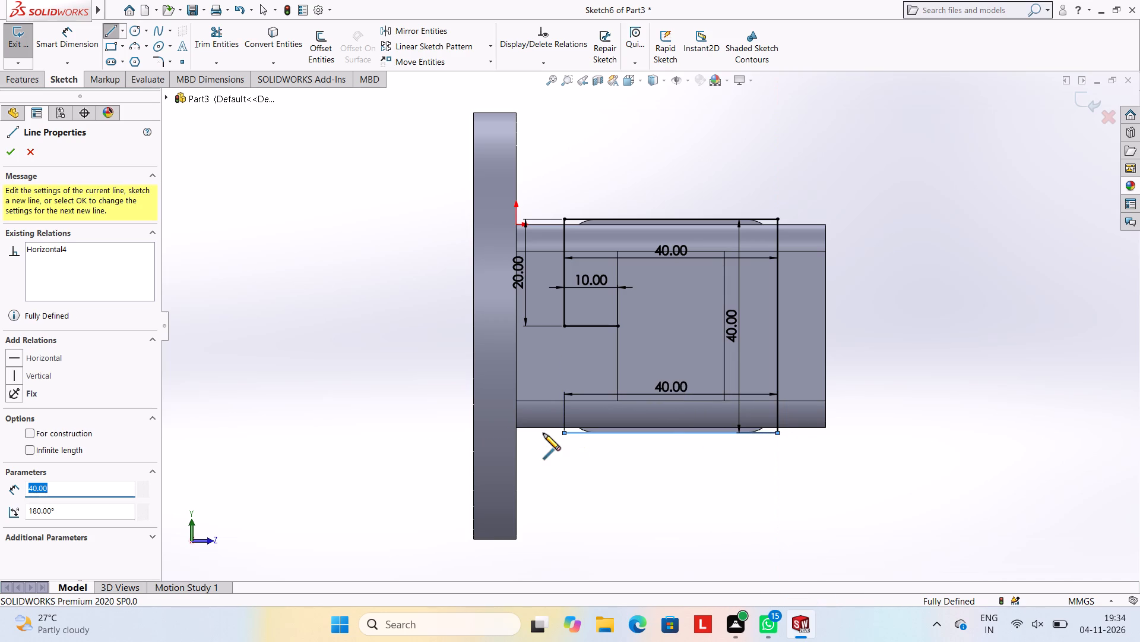
pyautogui.press('Escape')
pyautogui.press('Escape')
pyautogui.press('Escape')
# Trim away the 10 mm horizontal helper line and the 20 mm vertical half side near the flange.
pyautogui.click(217, 40)
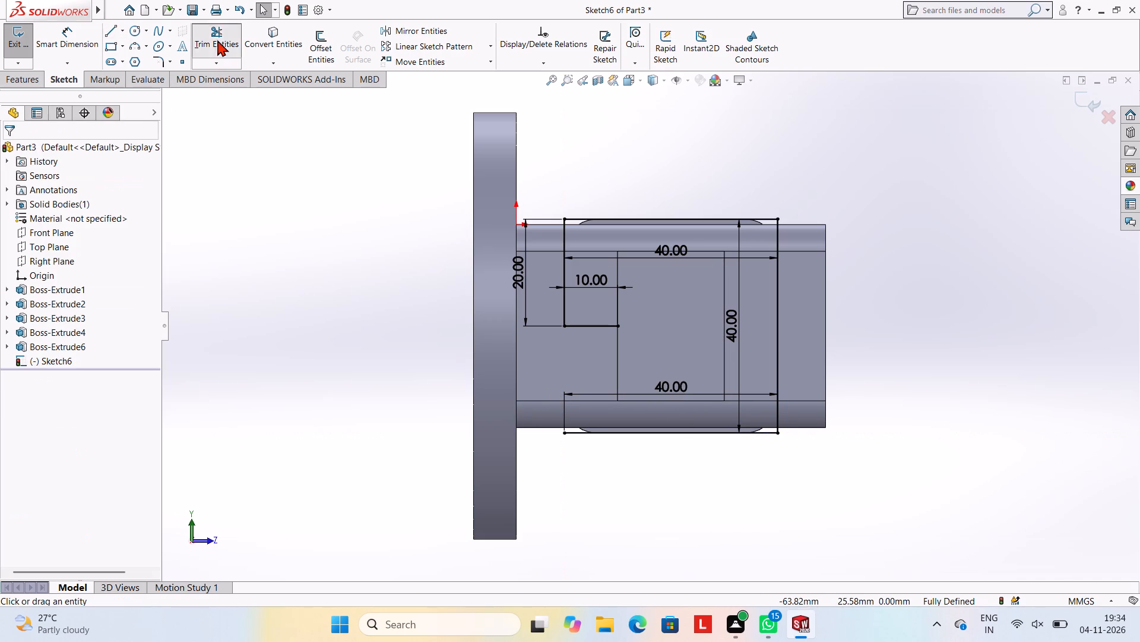
pyautogui.click(600, 328)
pyautogui.press('Escape')
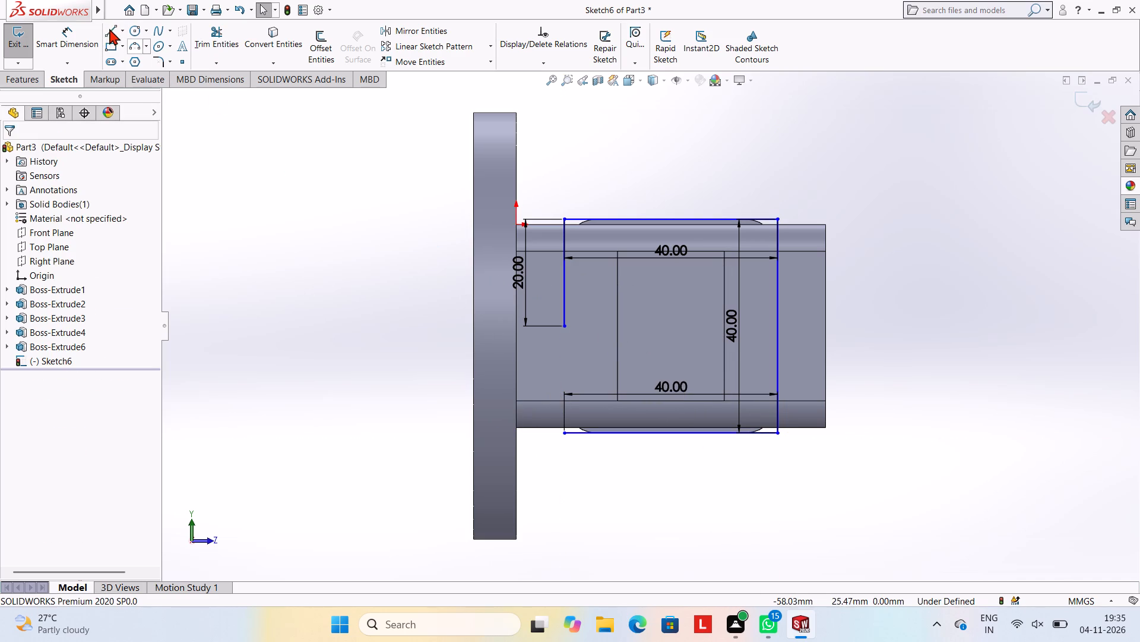
pyautogui.click(566, 254)
pyautogui.click(564, 261)
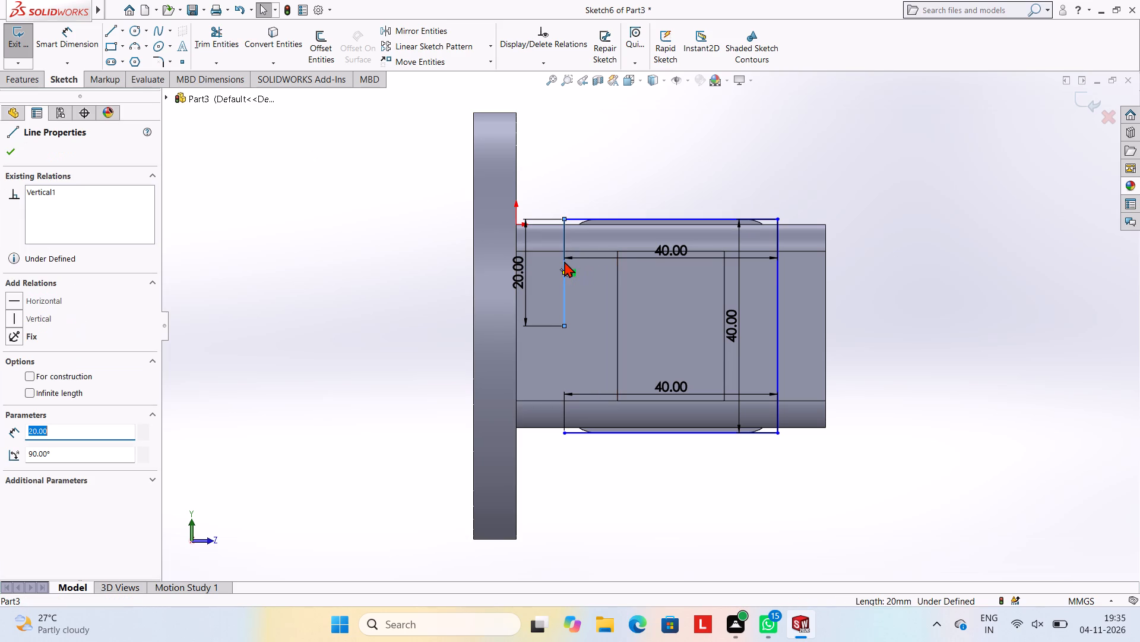
pyautogui.press('Escape')
pyautogui.click(561, 301)
pyautogui.click(563, 301)
pyautogui.press('Escape')
pyautogui.click(563, 301)
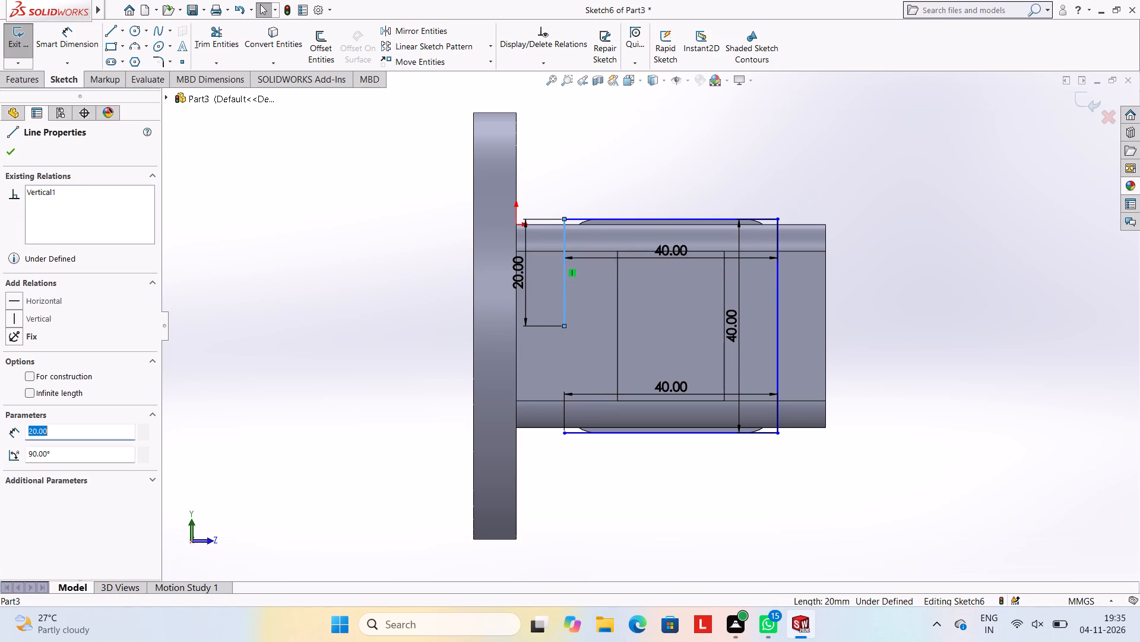
pyautogui.press('Escape')
pyautogui.click(564, 307)
pyautogui.press('Escape')
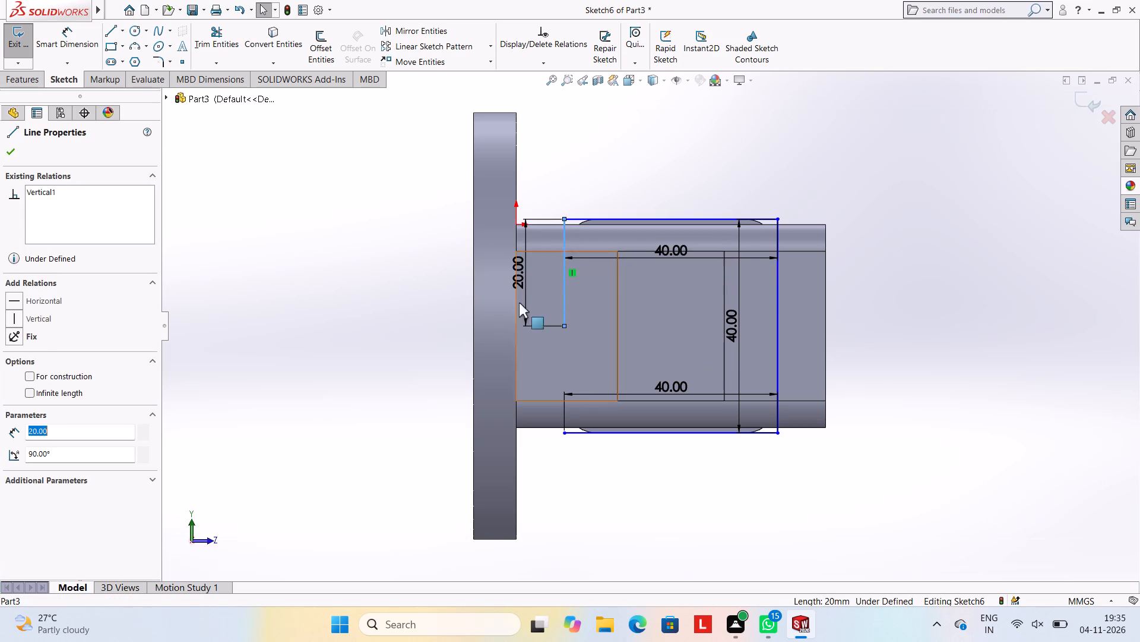
pyautogui.press('Escape')
pyautogui.click(220, 39)
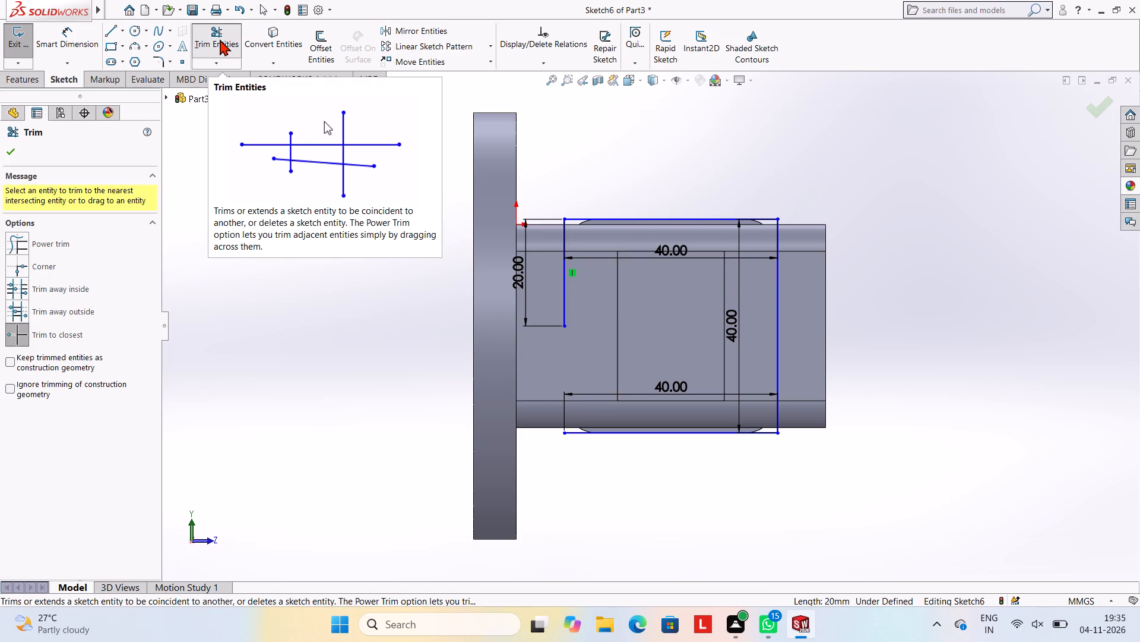
pyautogui.click(563, 287)
pyautogui.press('Escape')
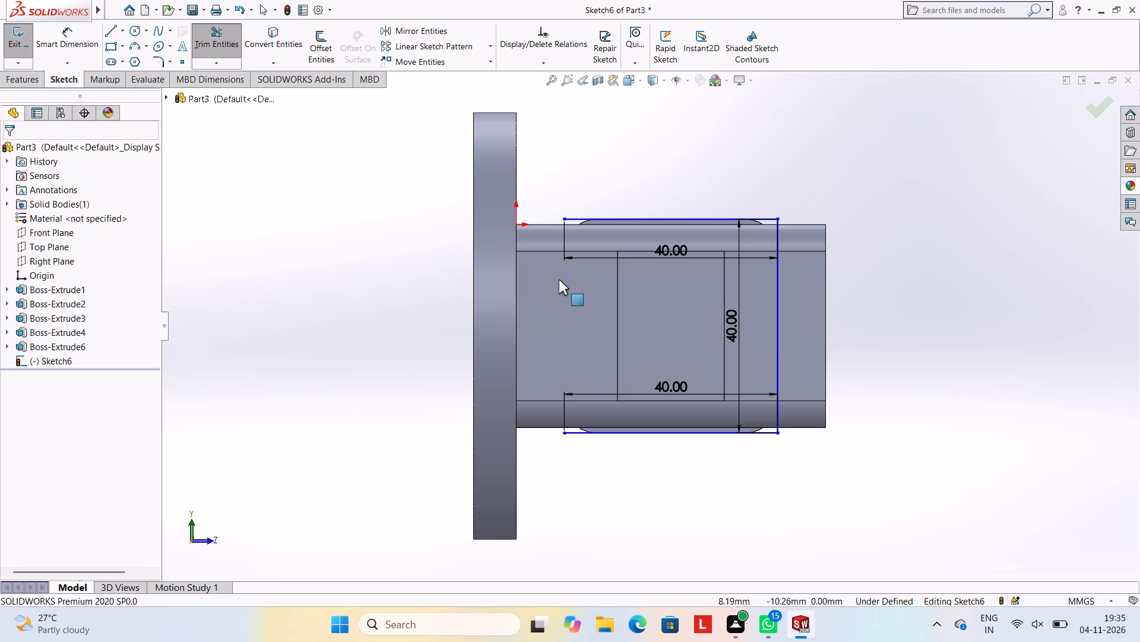
pyautogui.press('Escape')
# Close the 40 mm square profile with a 40 mm vertical line along its open flange side.
pyautogui.click(111, 27)
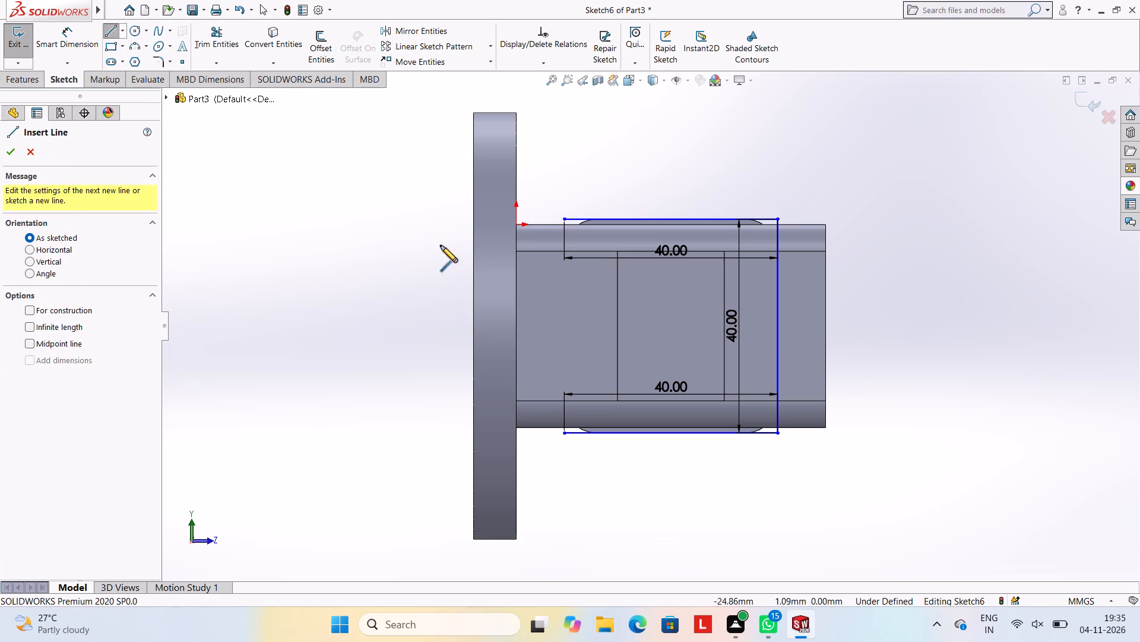
pyautogui.click(565, 219)
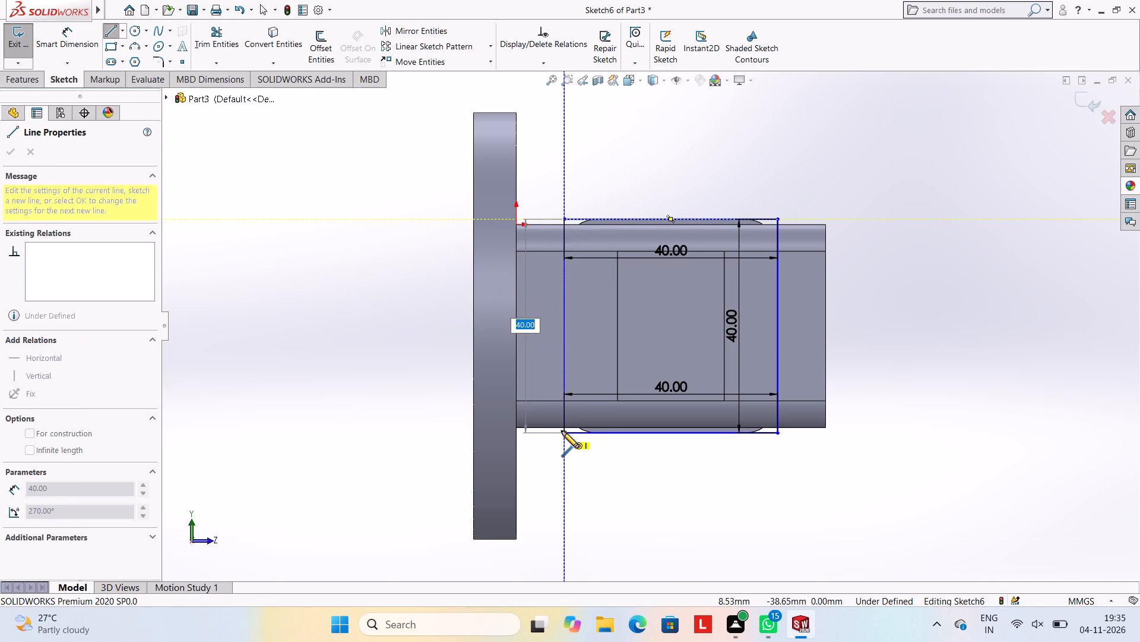
pyautogui.click(562, 431)
pyautogui.press('Escape')
pyautogui.press('Escape')
pyautogui.press('Escape')
pyautogui.press('Escape')
pyautogui.press('Escape')
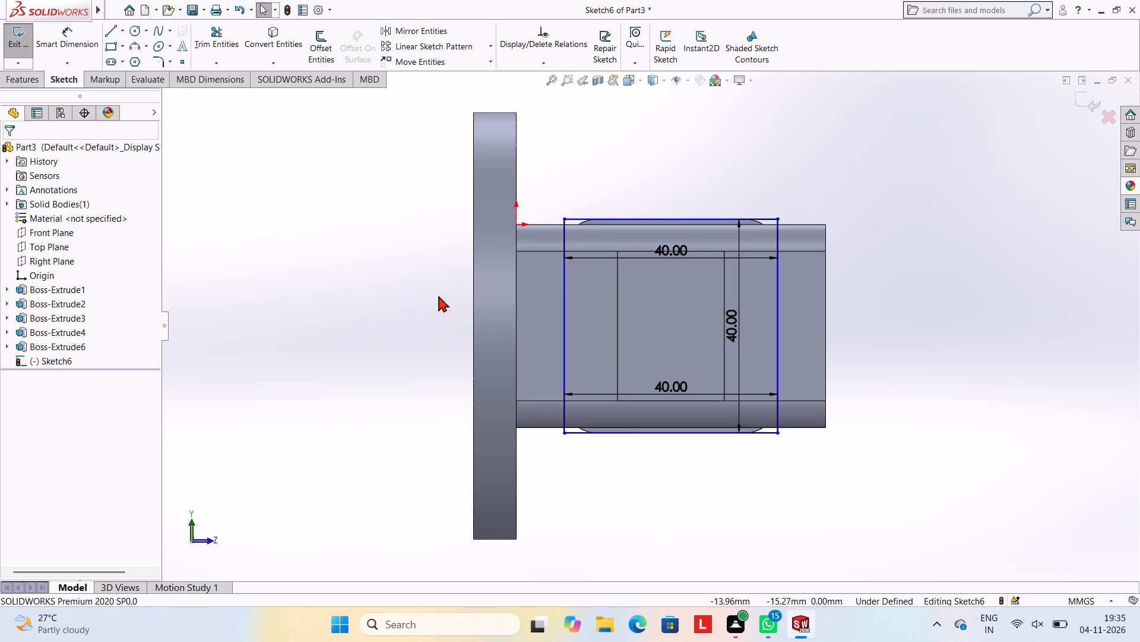
pyautogui.press('Escape')
# Round all four corners of the 40 mm square sketch with 6 mm sketch fillets.
pyautogui.click(158, 61)
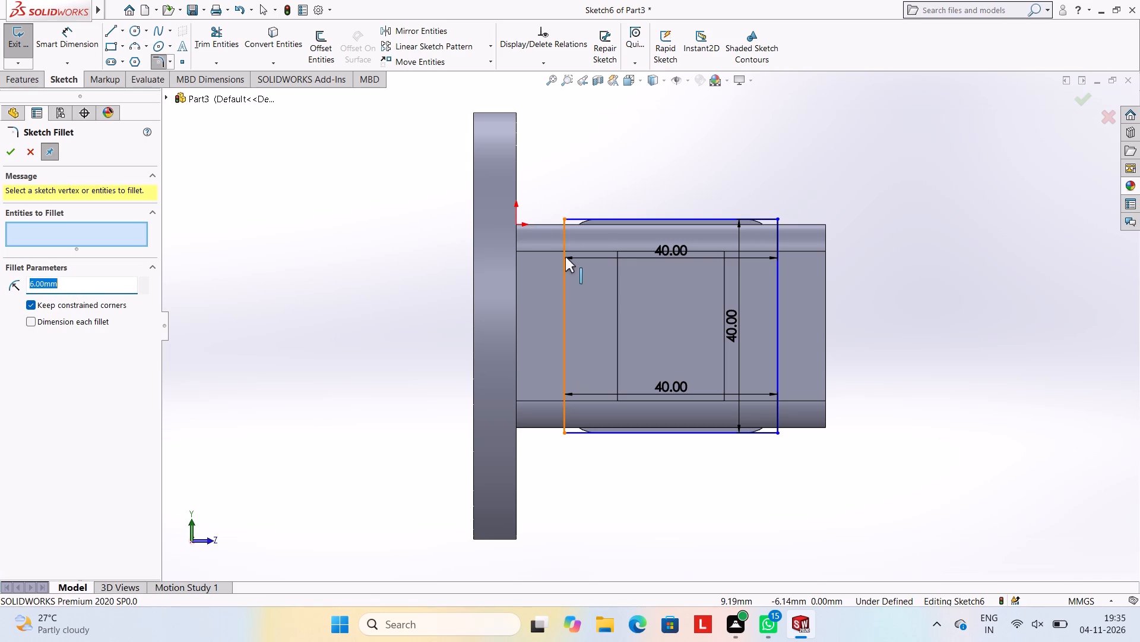
pyautogui.click(565, 257)
pyautogui.click(591, 221)
pyautogui.click(725, 222)
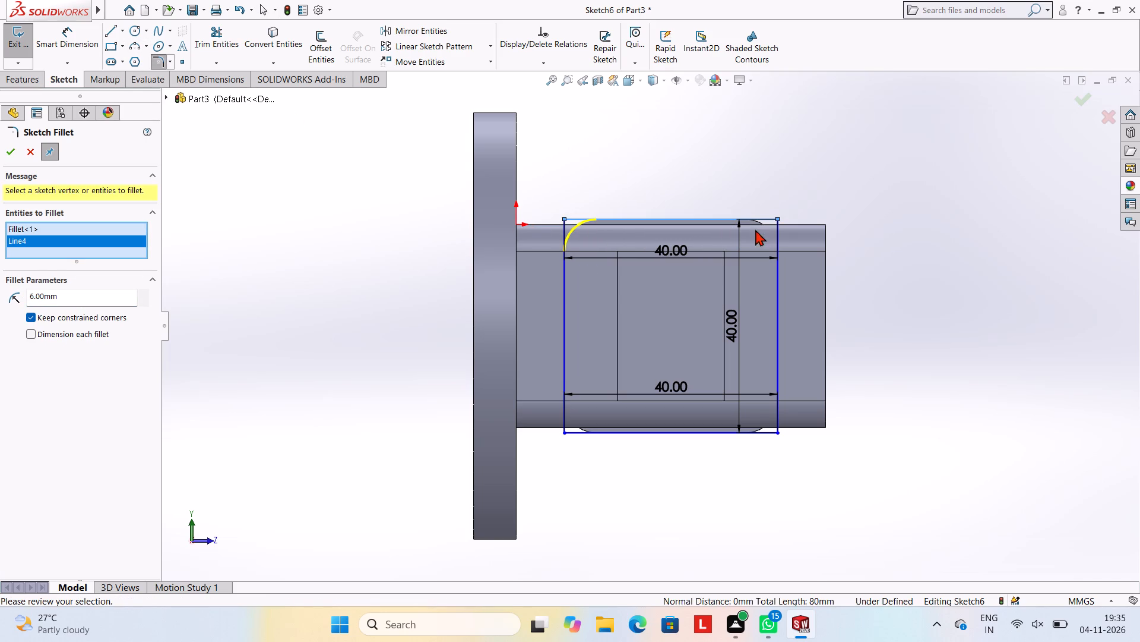
pyautogui.click(777, 246)
pyautogui.click(778, 398)
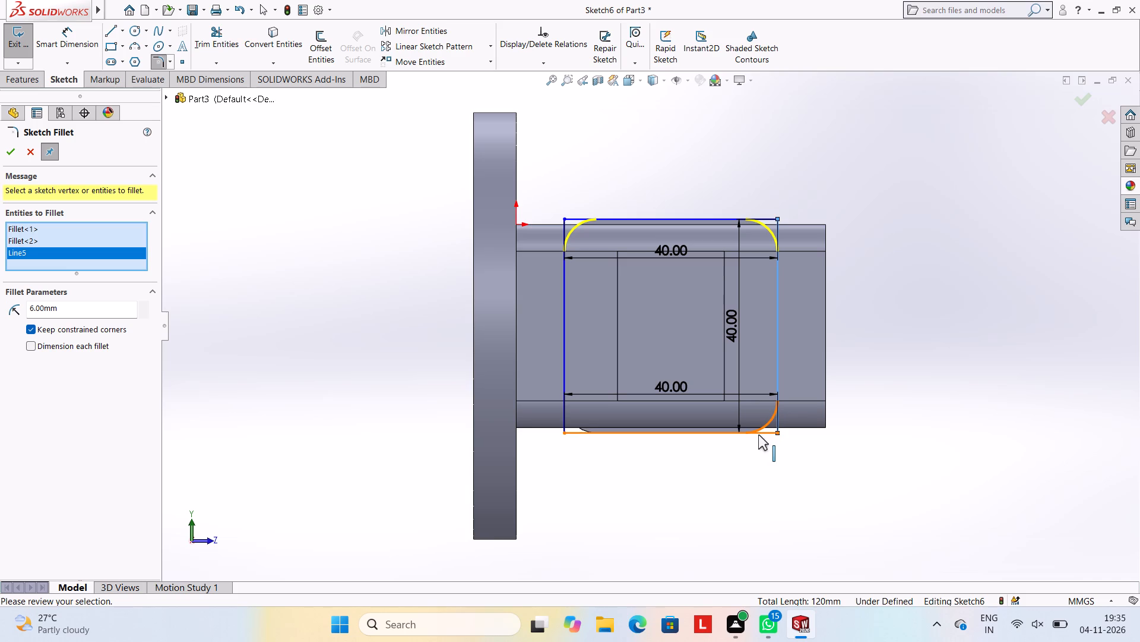
pyautogui.click(758, 435)
pyautogui.click(563, 402)
pyautogui.click(592, 431)
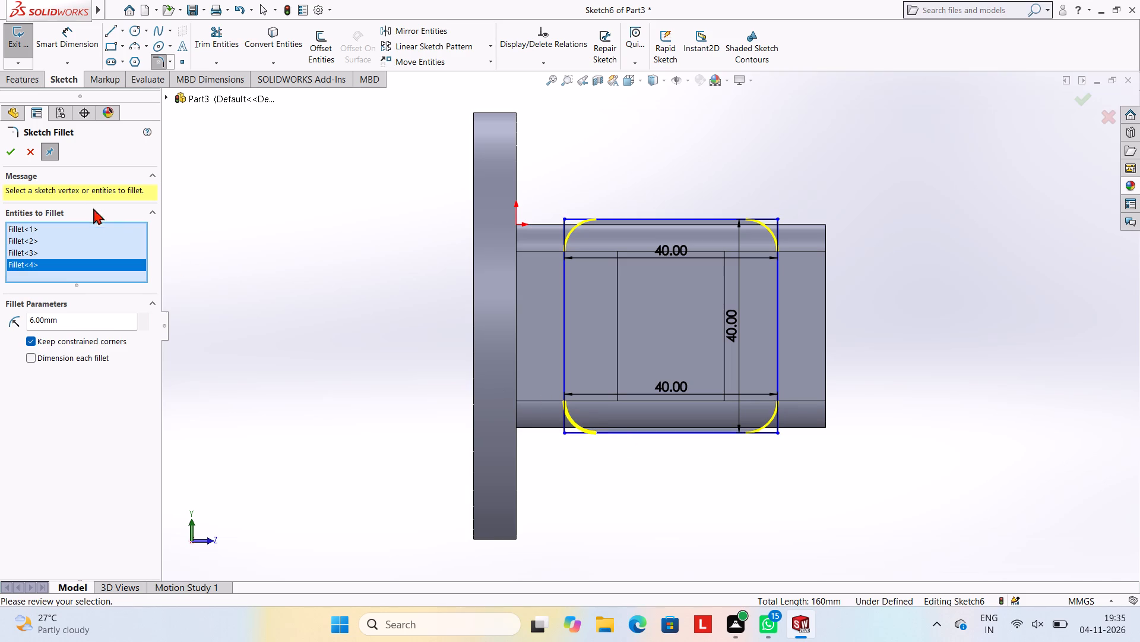
pyautogui.click(11, 150)
pyautogui.click(254, 188)
# Extrude the rounded square profile 8 mm outward from the pad, merged with the body, to form the second plate.
pyautogui.scroll(-1, 685, 257)
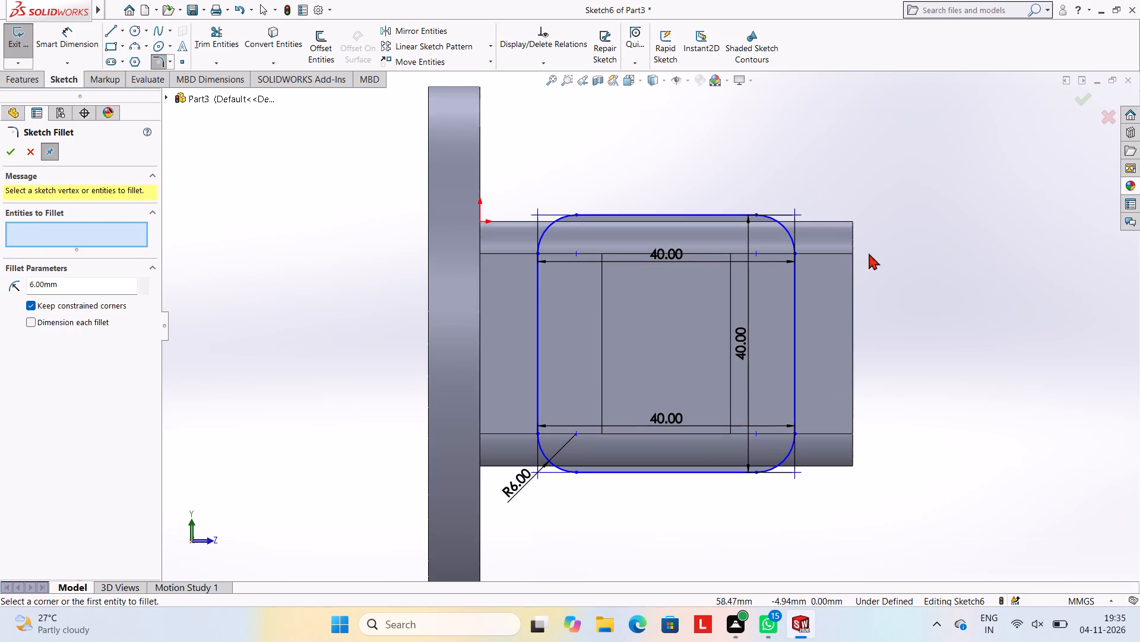
pyautogui.moveTo(937, 244); pyautogui.dragTo(862, 236, button='middle')
pyautogui.scroll(1, 862, 236)
pyautogui.moveTo(930, 302); pyautogui.dragTo(896, 193, button='middle')
pyautogui.scroll(1, 869, 239)
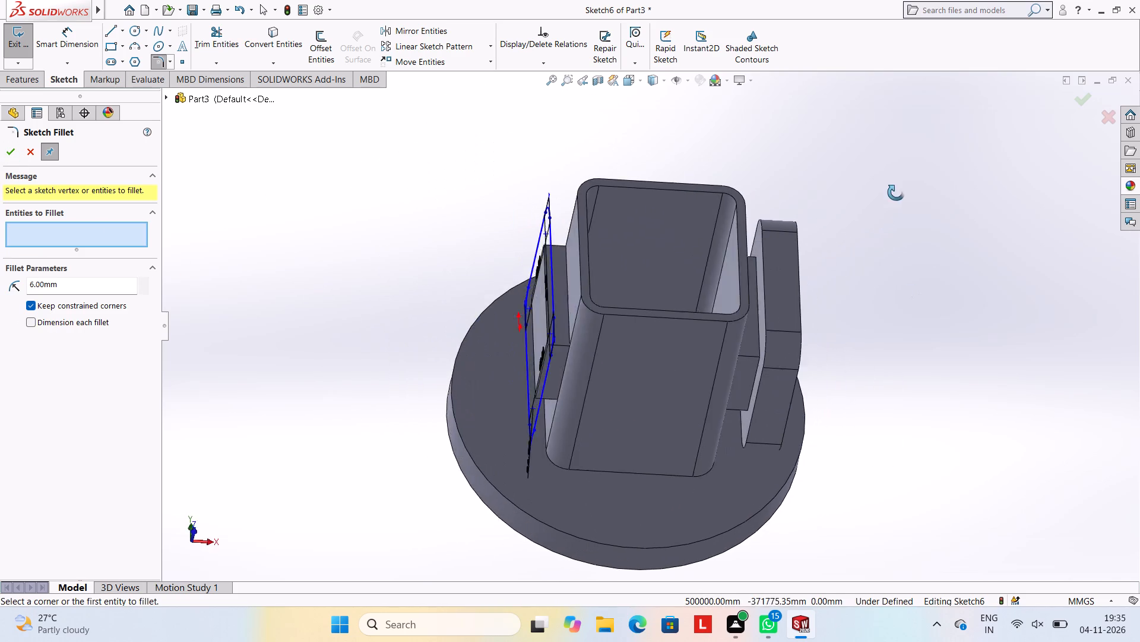
pyautogui.moveTo(896, 193); pyautogui.dragTo(921, 197, button='middle')
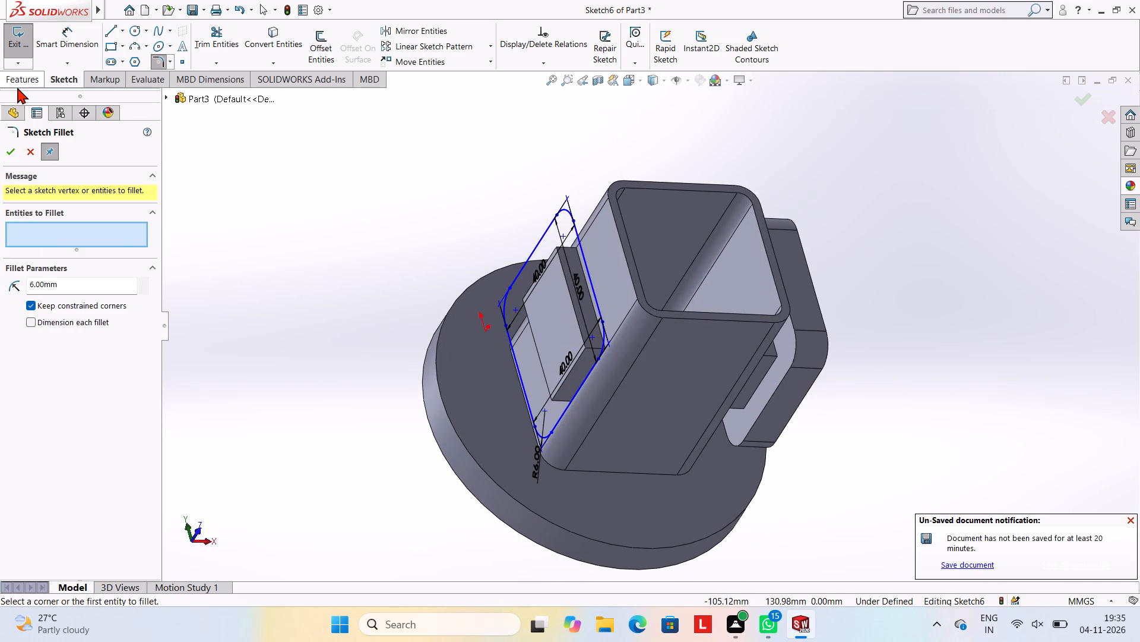
pyautogui.click(17, 84)
pyautogui.click(23, 52)
pyautogui.click(14, 151)
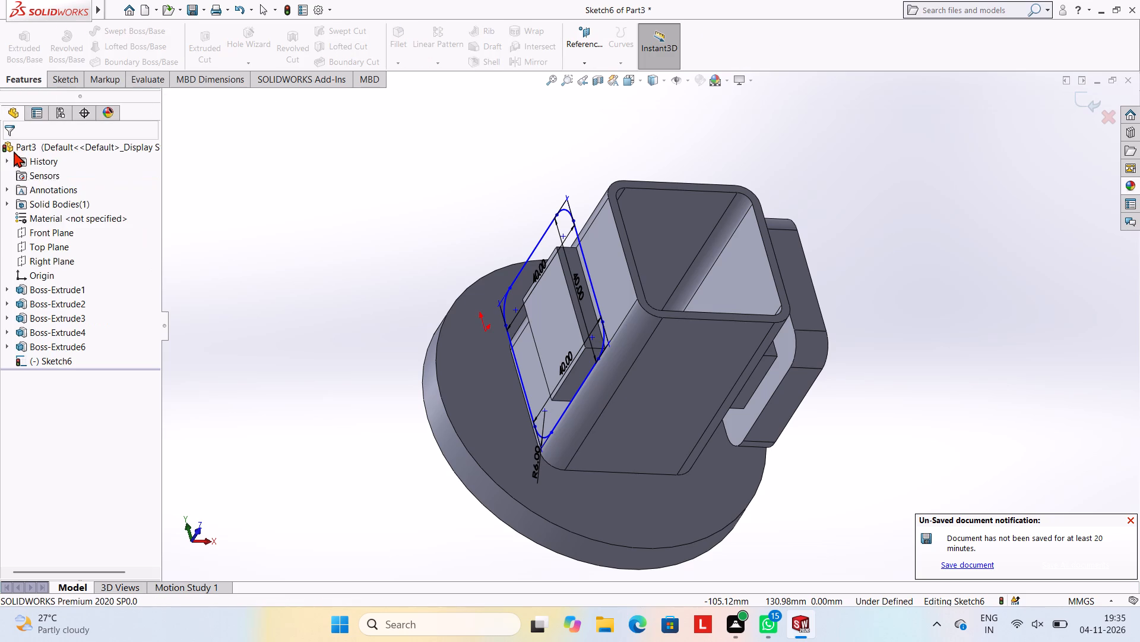
pyautogui.click(23, 66)
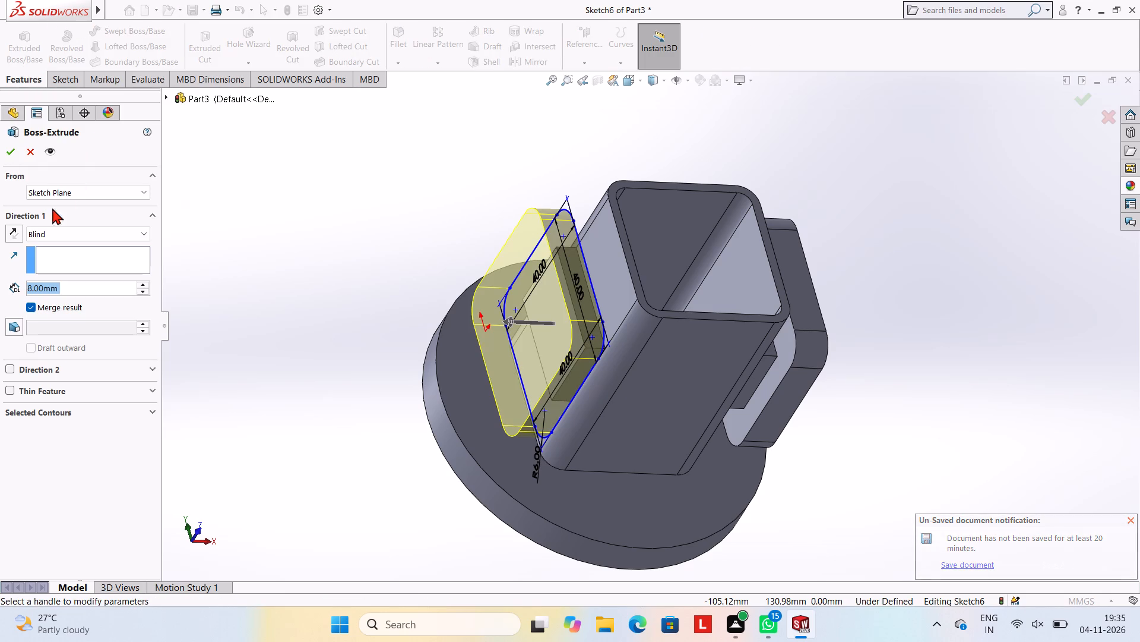
pyautogui.click(13, 152)
pyautogui.click(292, 228)
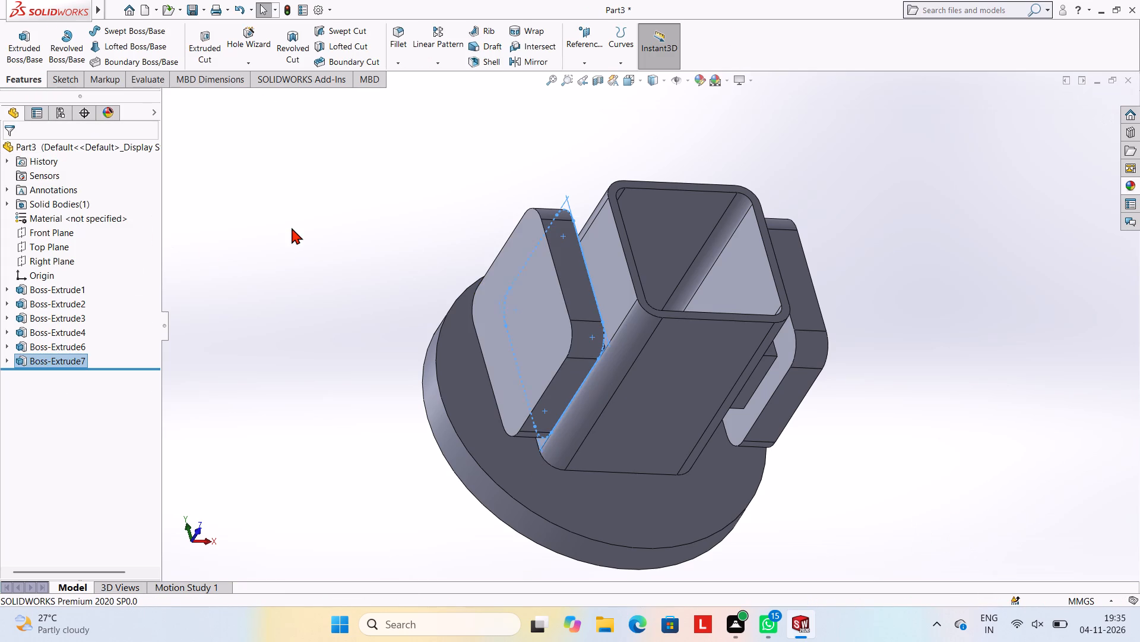
# Examine the tube, flange and both side plates from several directions.
pyautogui.scroll(3, 292, 228)
pyautogui.moveTo(782, 263); pyautogui.dragTo(764, 206, button='middle')
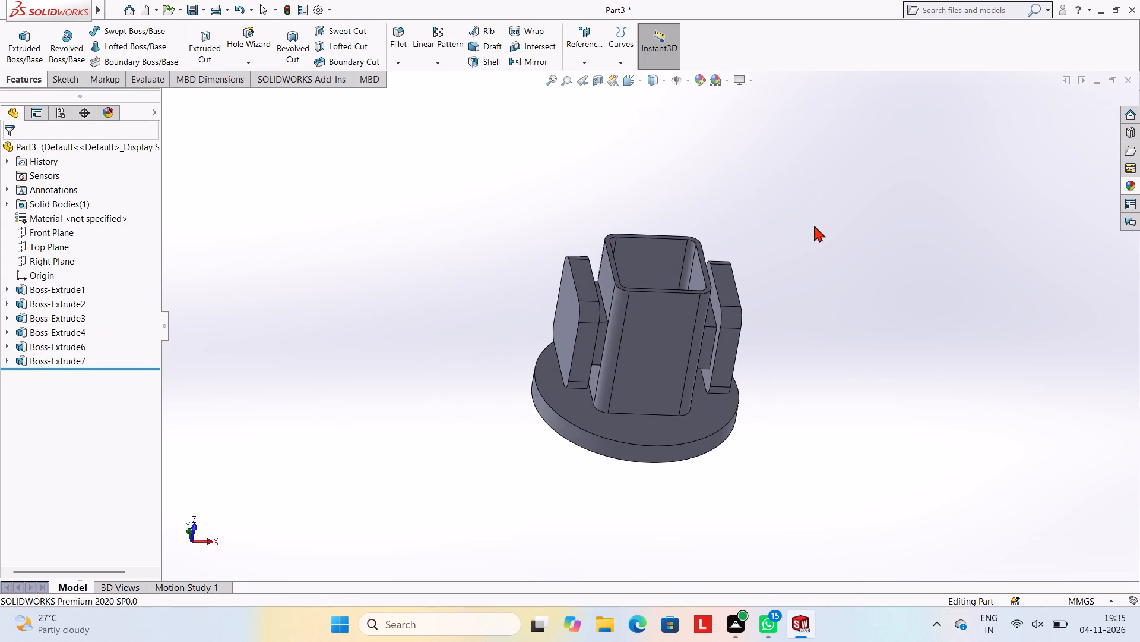
pyautogui.moveTo(871, 227); pyautogui.dragTo(856, 216, button='middle')
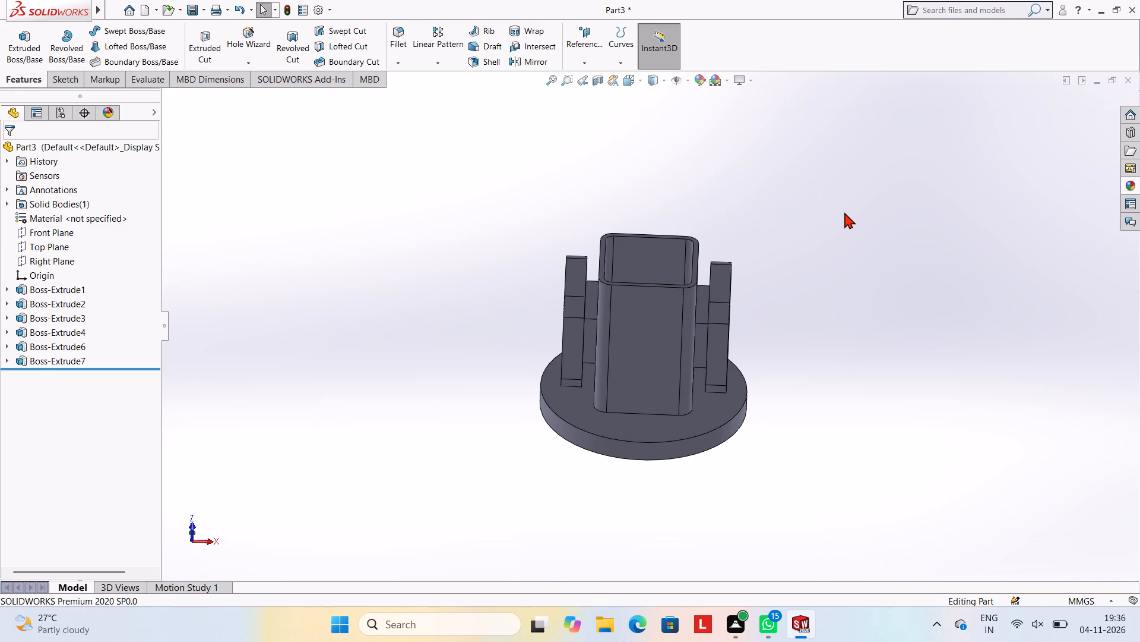
pyautogui.moveTo(844, 212); pyautogui.dragTo(916, 226, button='middle')
pyautogui.moveTo(742, 248); pyautogui.dragTo(825, 270, button='middle')
pyautogui.press('Escape')
pyautogui.moveTo(748, 276); pyautogui.dragTo(818, 304, button='middle')
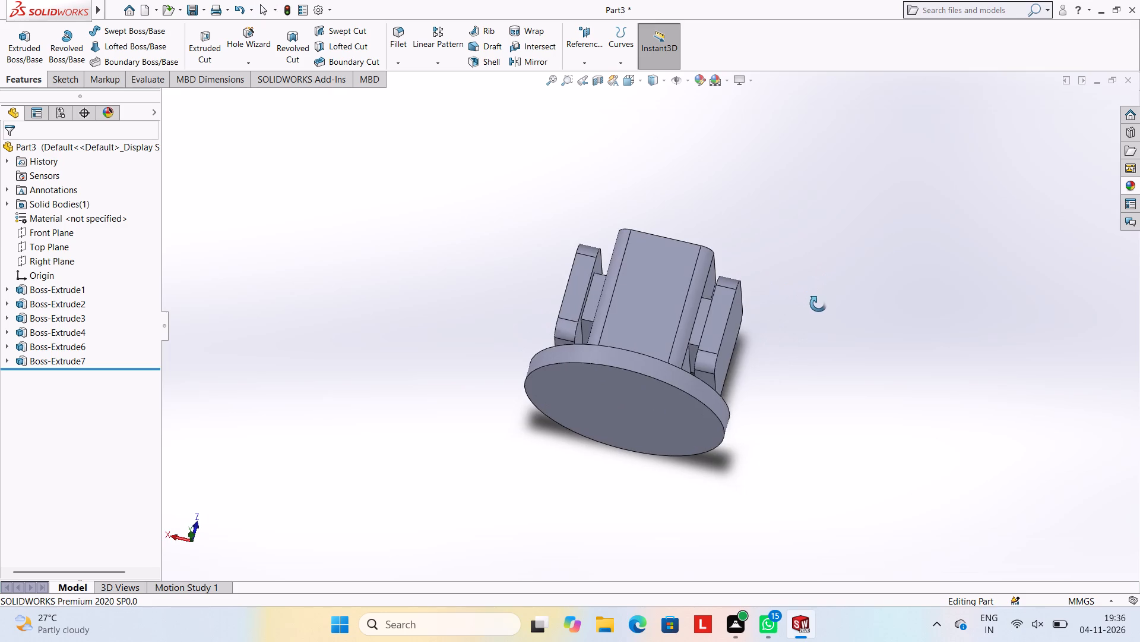
pyautogui.moveTo(818, 304); pyautogui.dragTo(780, 290, button='middle')
pyautogui.moveTo(818, 249); pyautogui.dragTo(840, 350, button='middle')
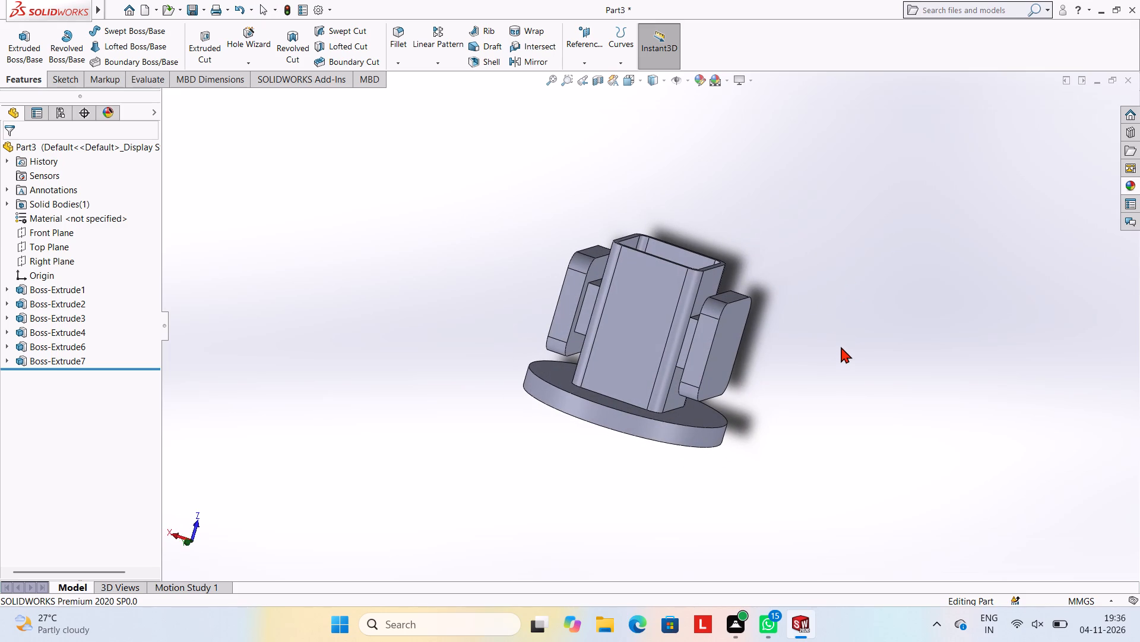
pyautogui.moveTo(805, 262); pyautogui.dragTo(765, 262, button='middle')
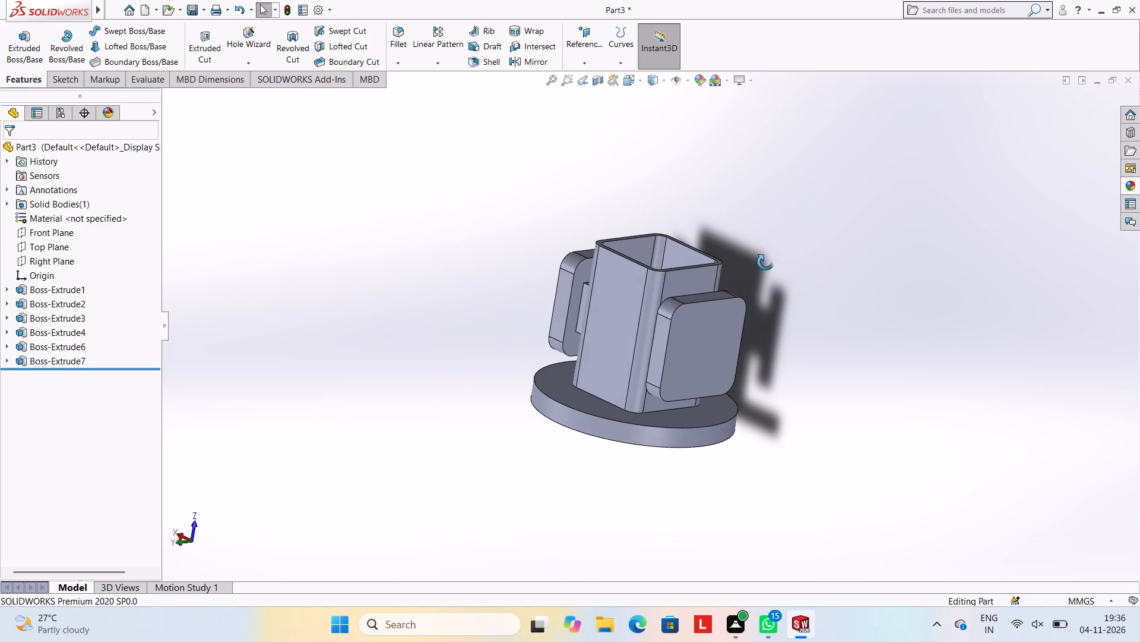
pyautogui.moveTo(765, 262); pyautogui.dragTo(790, 277, button='middle')
pyautogui.moveTo(818, 252); pyautogui.dragTo(780, 252, button='middle')
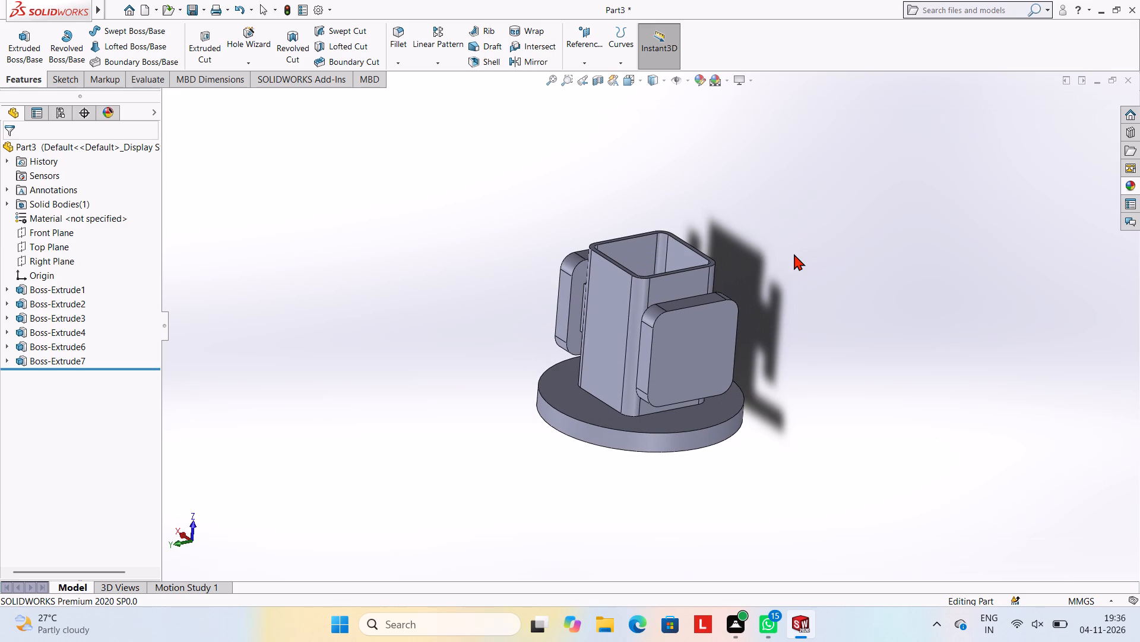
pyautogui.moveTo(820, 197); pyautogui.dragTo(862, 196, button='middle')
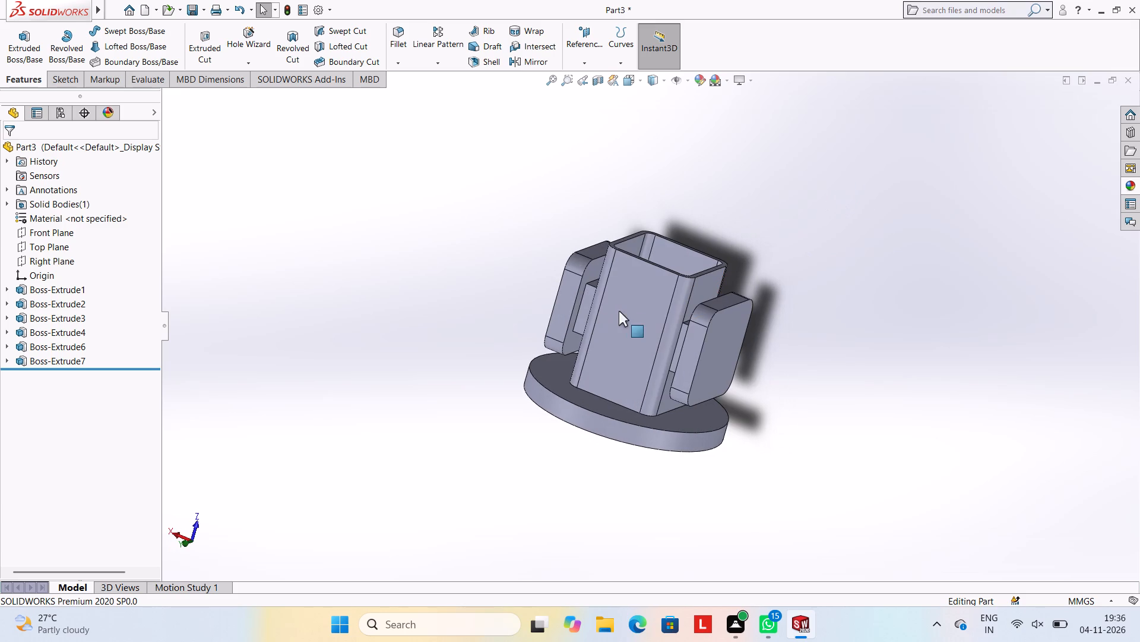
# Start a sketch on the tube's flat +Y face and draw a 25 mm diameter circle on its centreline, about 29 mm from the flange.
pyautogui.click(621, 310)
pyautogui.click(674, 272)
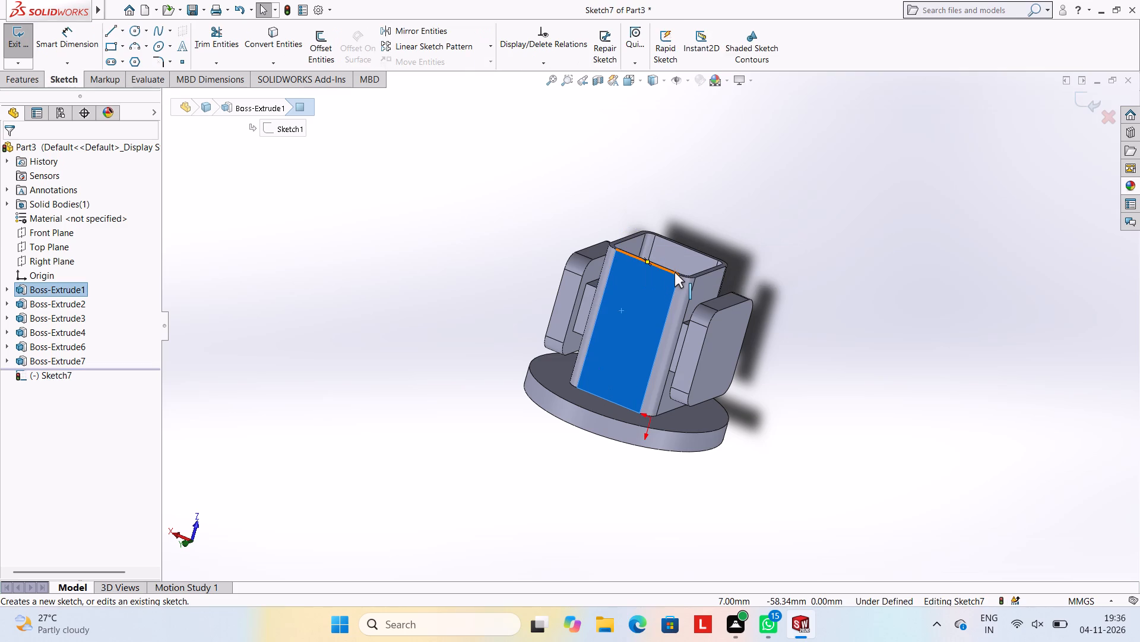
pyautogui.hotkey('ctrl', '8')
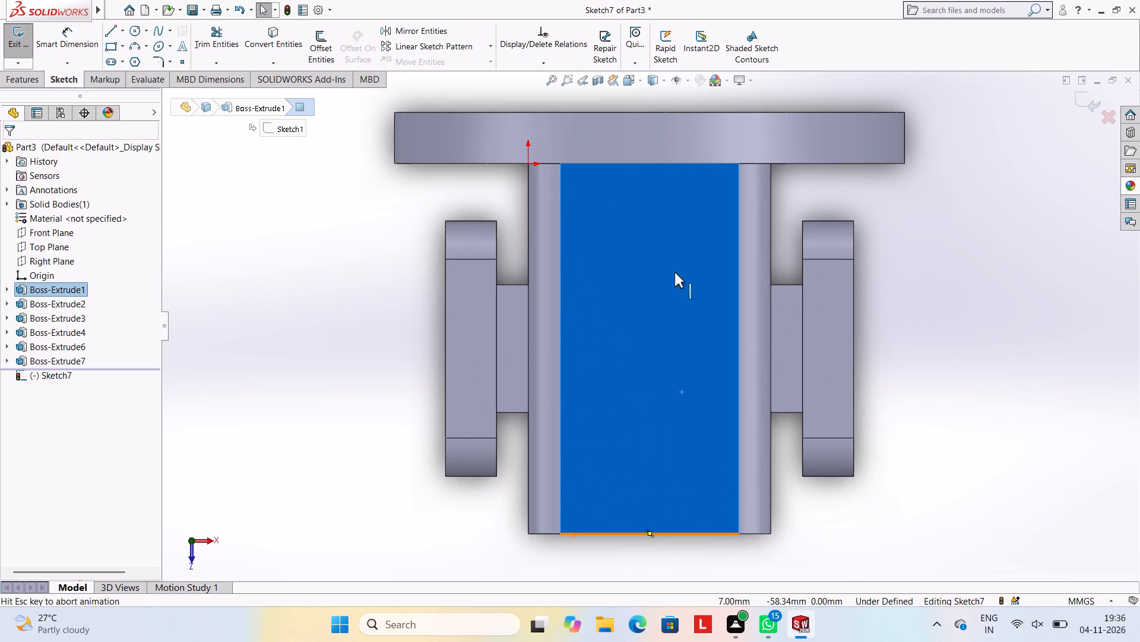
pyautogui.click(131, 33)
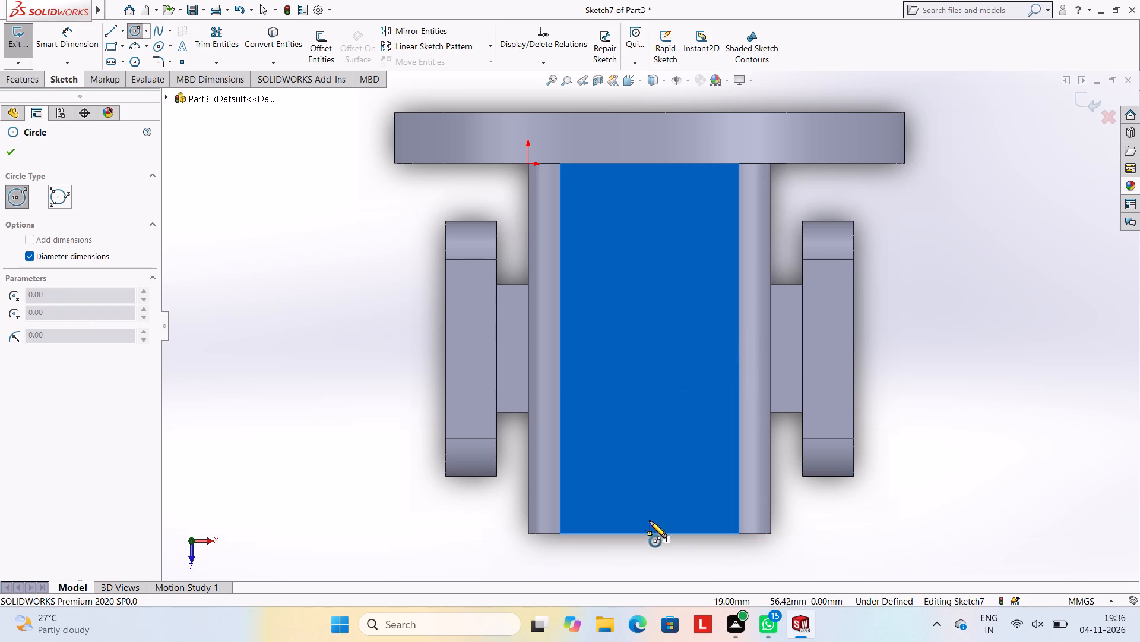
pyautogui.click(650, 350)
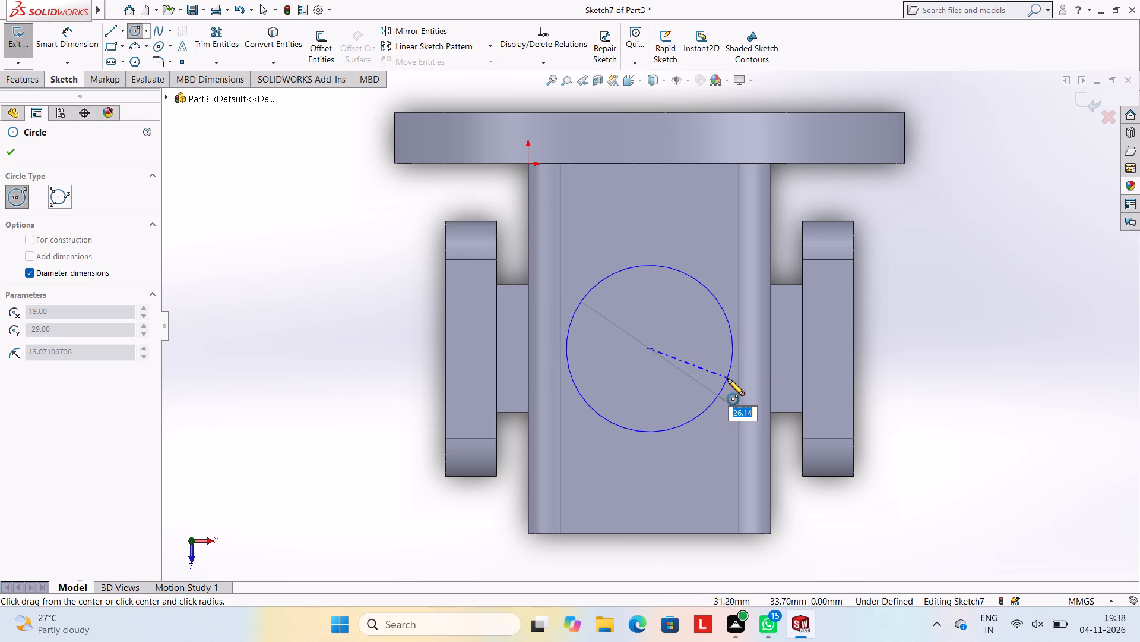
pyautogui.write('25')
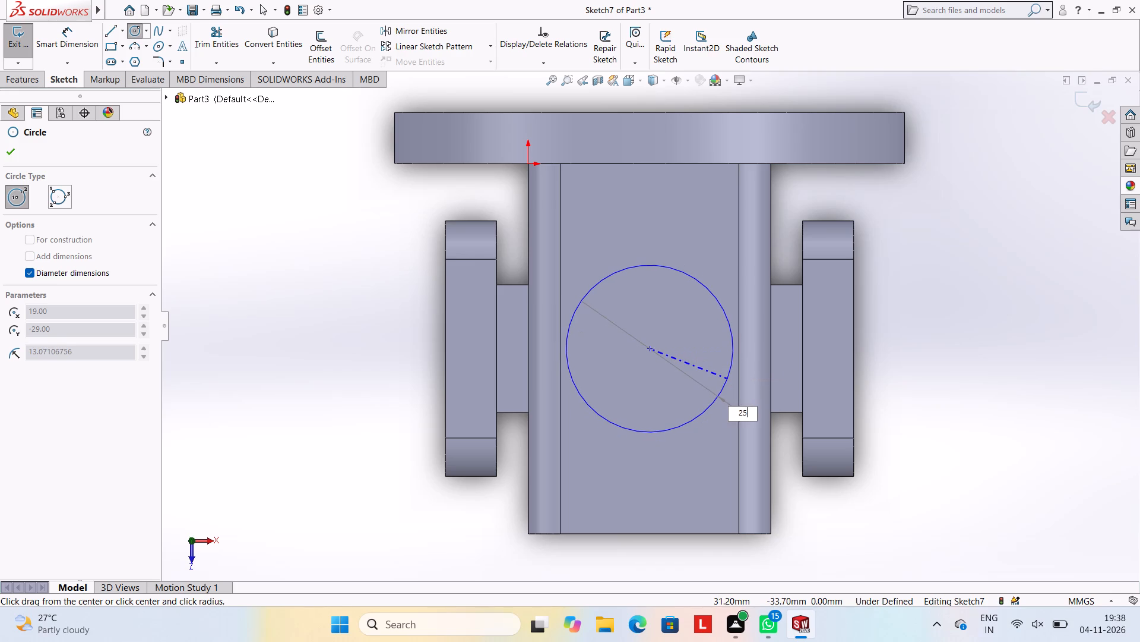
pyautogui.press('Return')
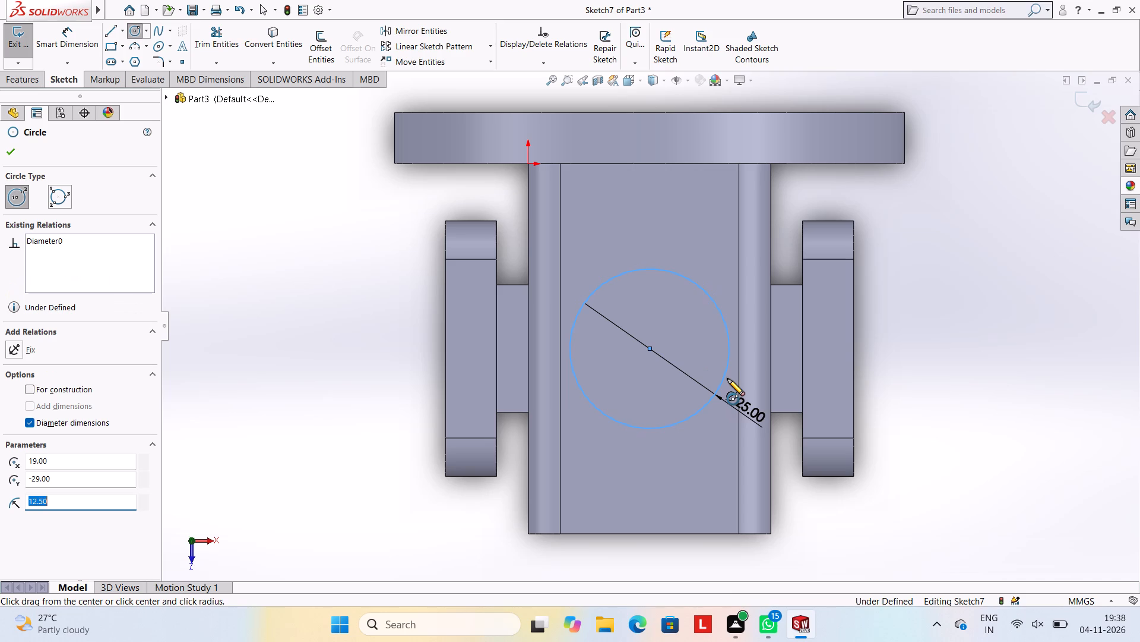
pyautogui.press('Escape')
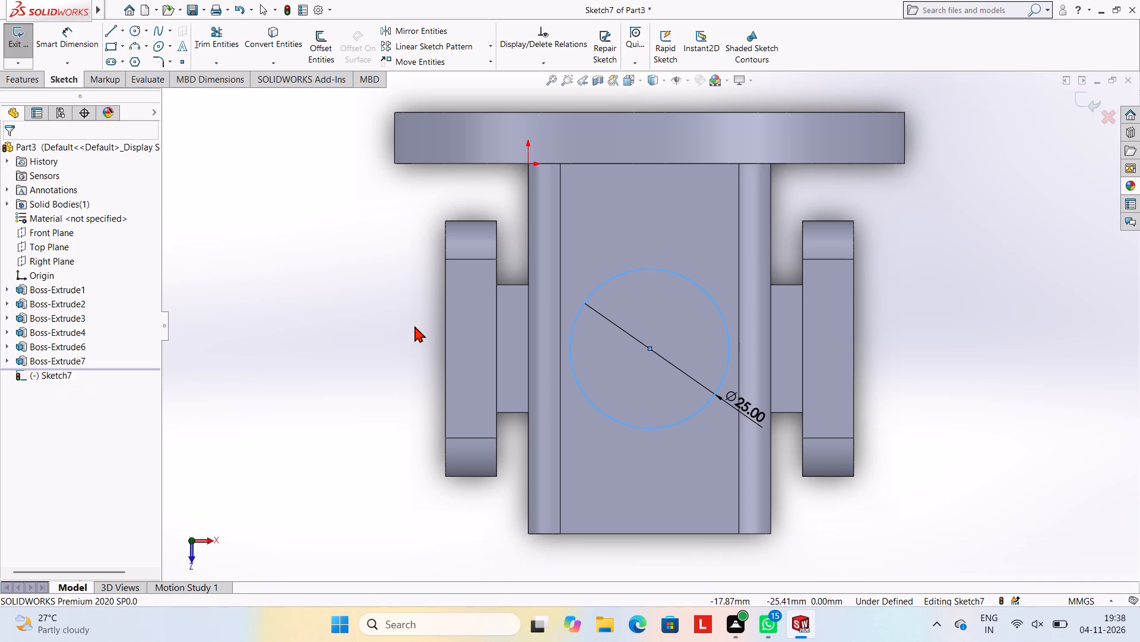
pyautogui.press('Escape')
pyautogui.press('Escape')
pyautogui.press('Escape')
pyautogui.press('Escape')
# Dimension the circle's centre horizontally from the +X plate's outer edge and vertically from the flange's tube-side edge.
pyautogui.click(84, 36)
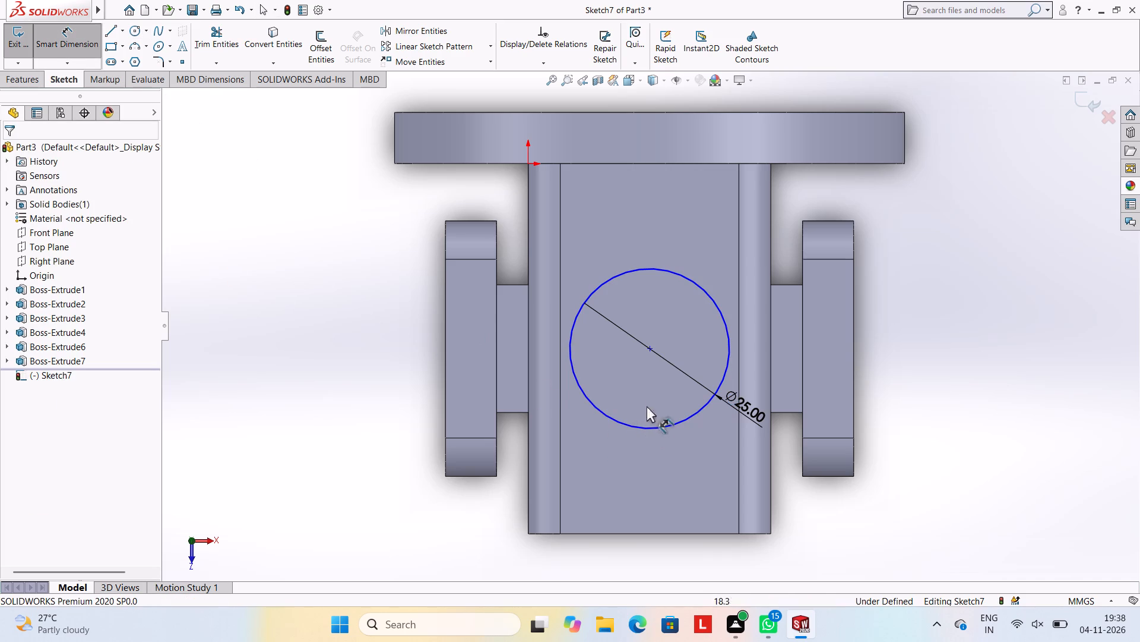
pyautogui.click(647, 351)
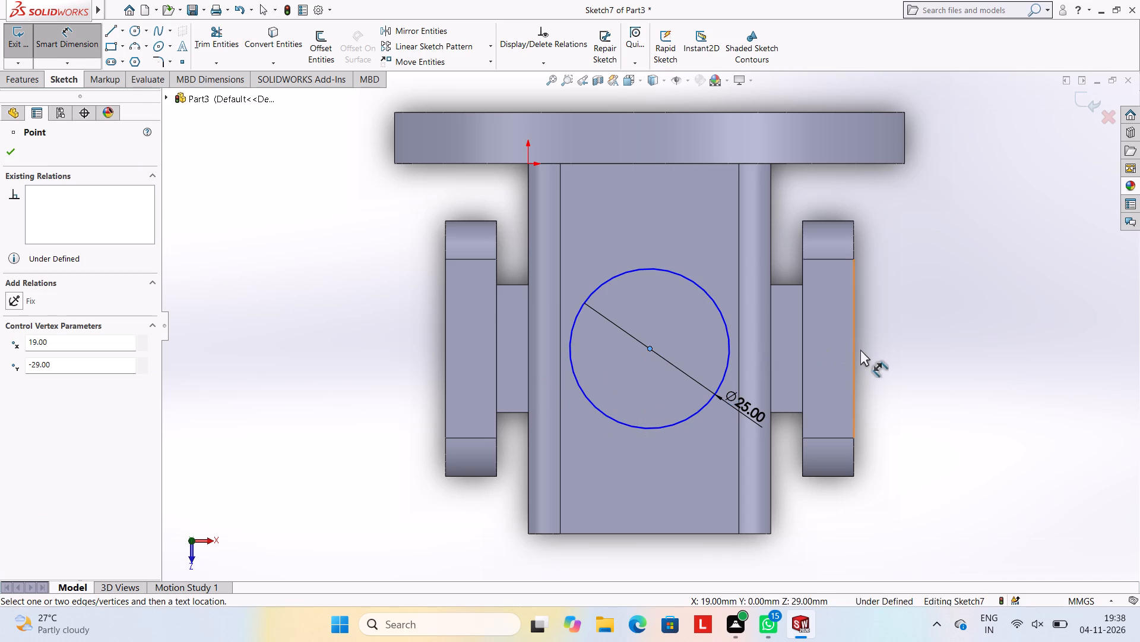
pyautogui.click(857, 350)
pyautogui.click(855, 350)
pyautogui.click(803, 213)
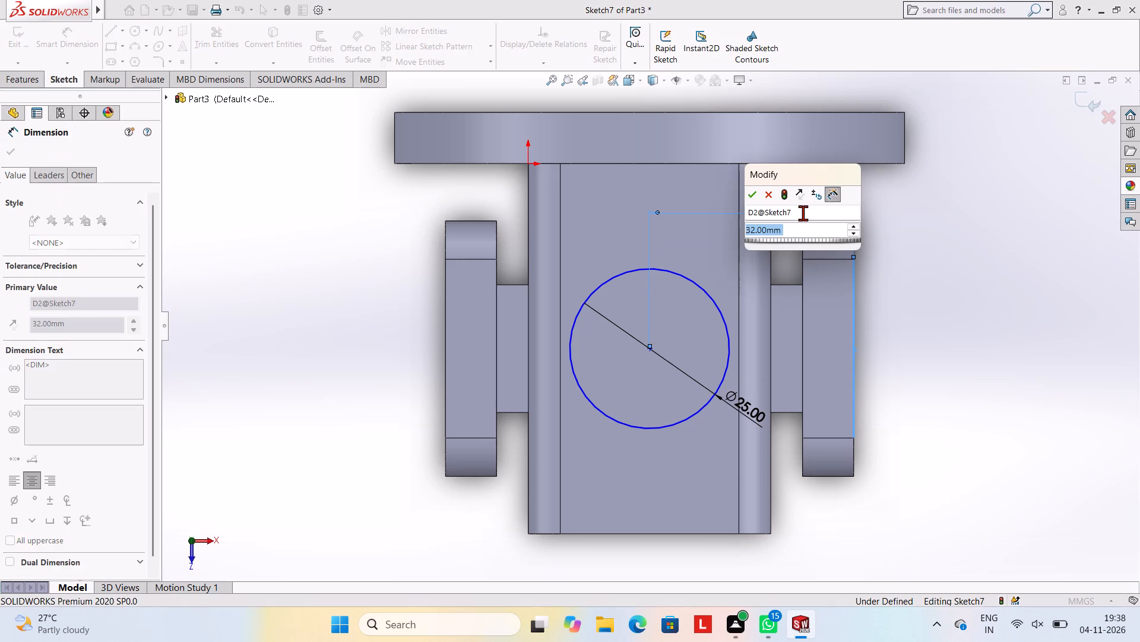
pyautogui.click(752, 193)
pyautogui.click(912, 240)
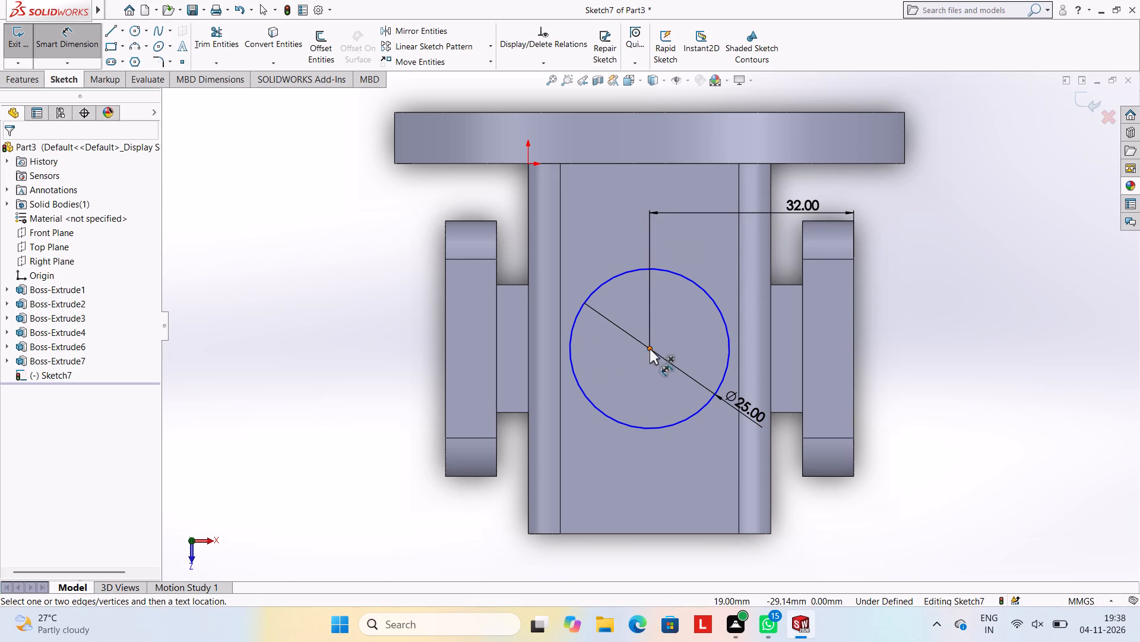
pyautogui.click(651, 348)
pyautogui.click(642, 165)
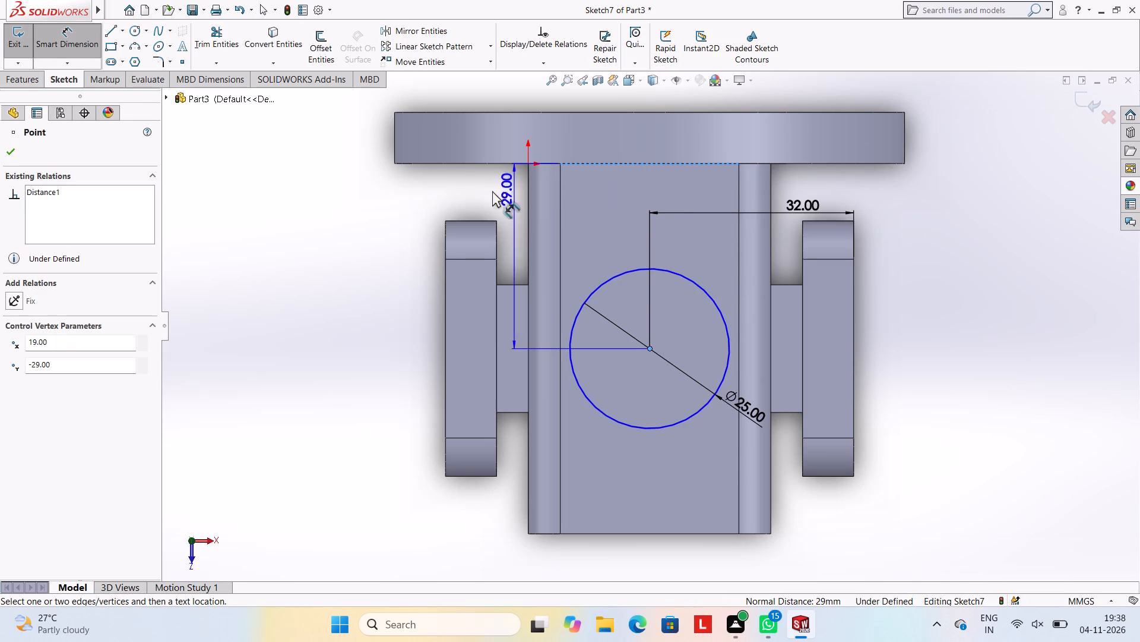
pyautogui.click(403, 193)
pyautogui.click(349, 171)
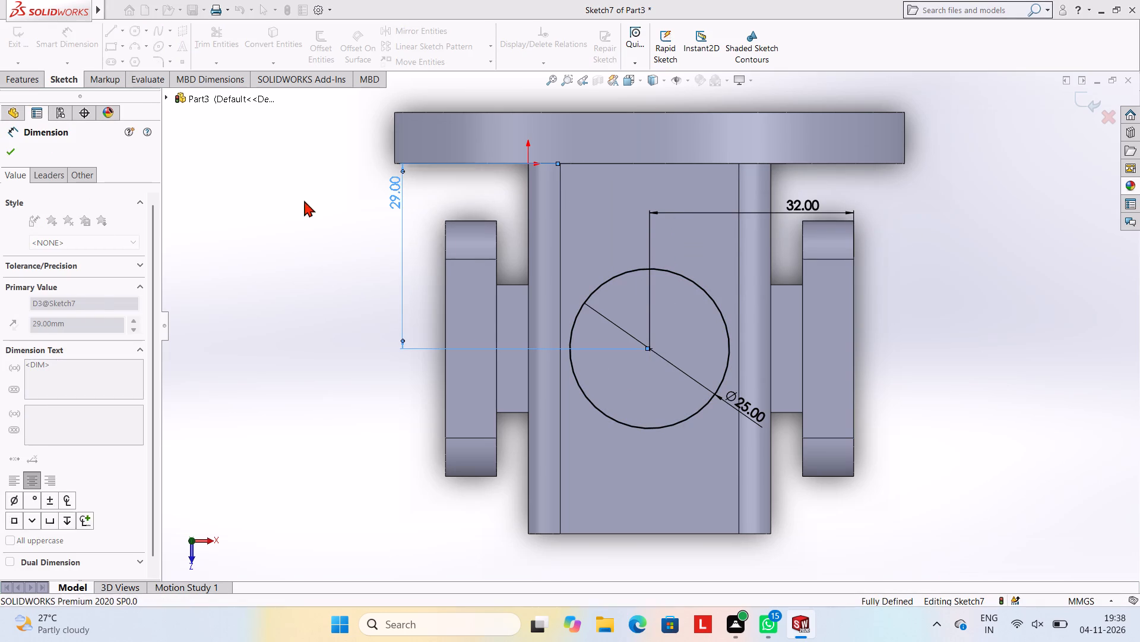
pyautogui.click(302, 202)
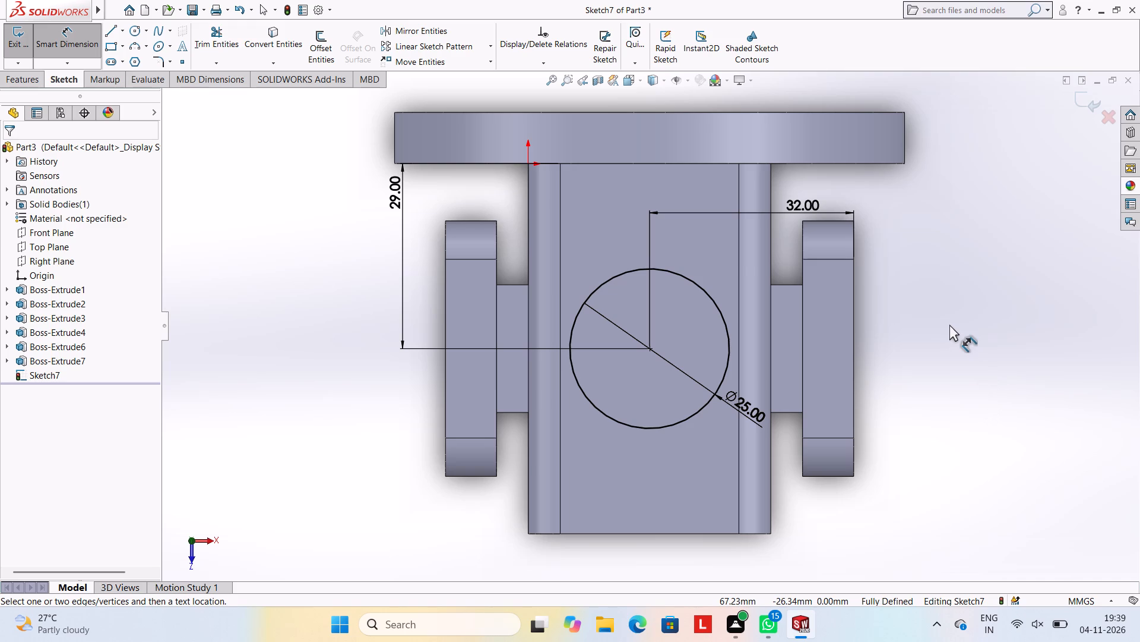
# Undo the circle's horizontal and vertical position dimensions, keeping the 25 mm circle on the tube's +Y face.
pyautogui.hotkey('ctrl', 'z')
pyautogui.press('Escape')
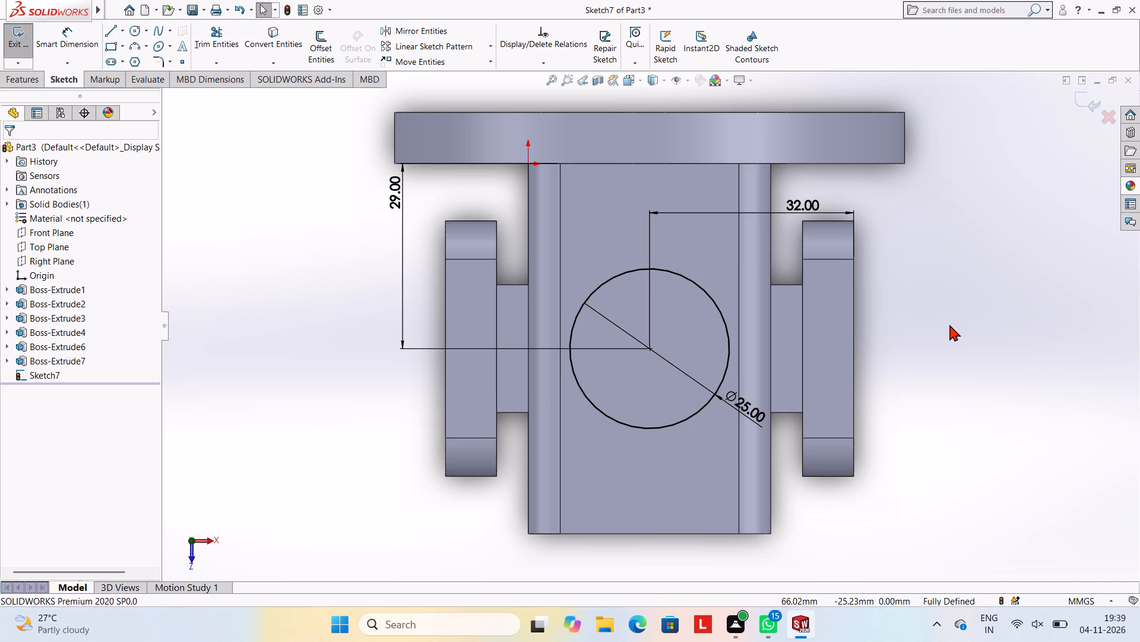
pyautogui.hotkey('ctrl', 'z')
pyautogui.hotkey('ctrl', 'z')
pyautogui.hotkey('ctrl', 'z')
pyautogui.hotkey('ctrl', 'z')
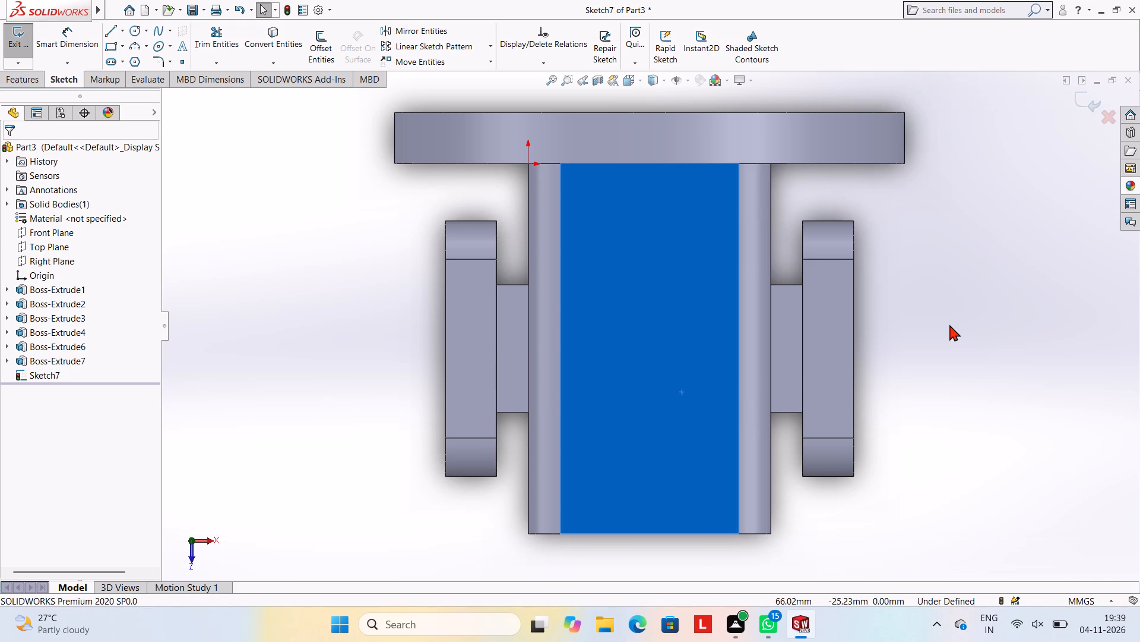
pyautogui.press('Escape')
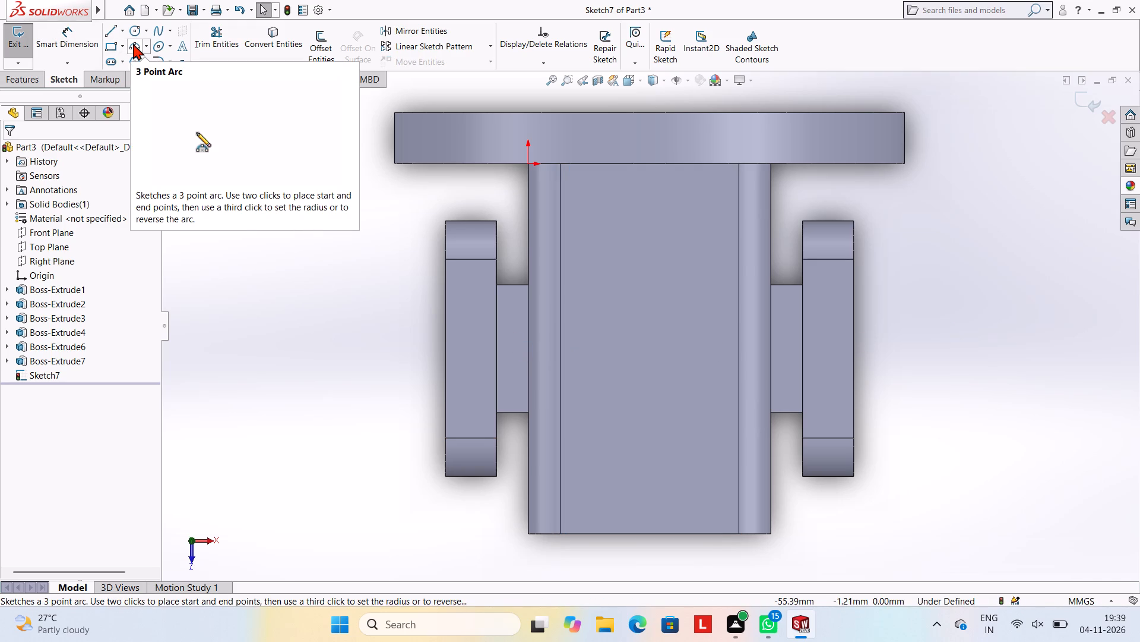
pyautogui.hotkey('ctrl', 'y')
pyautogui.press('Escape')
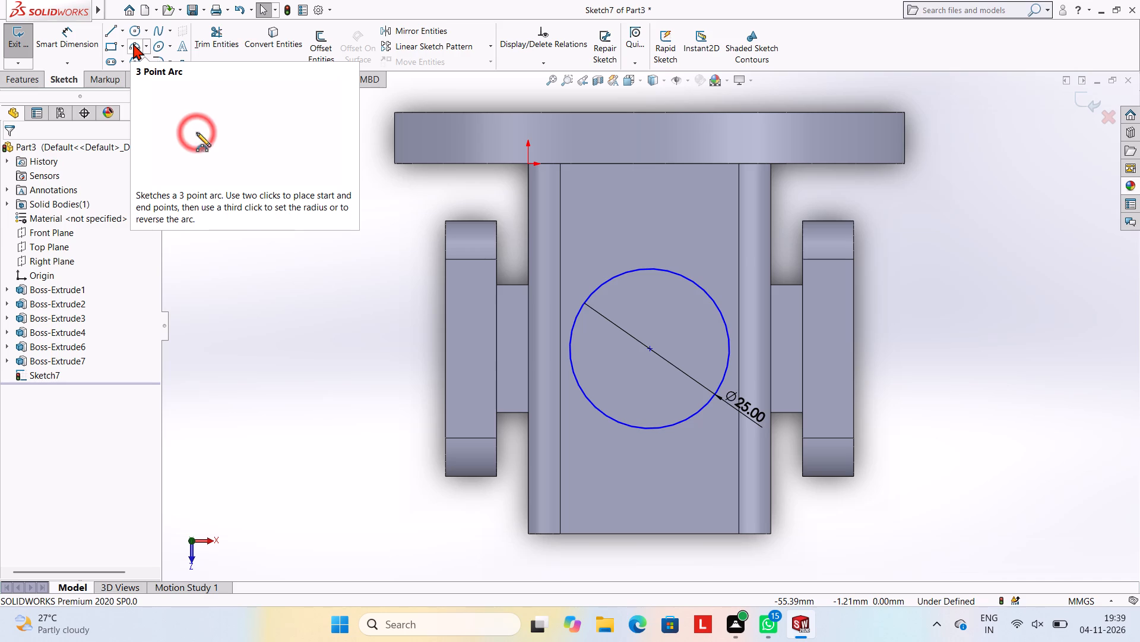
# Draw a 22 mm diameter circle concentric with the 25 mm circle.
pyautogui.click(137, 26)
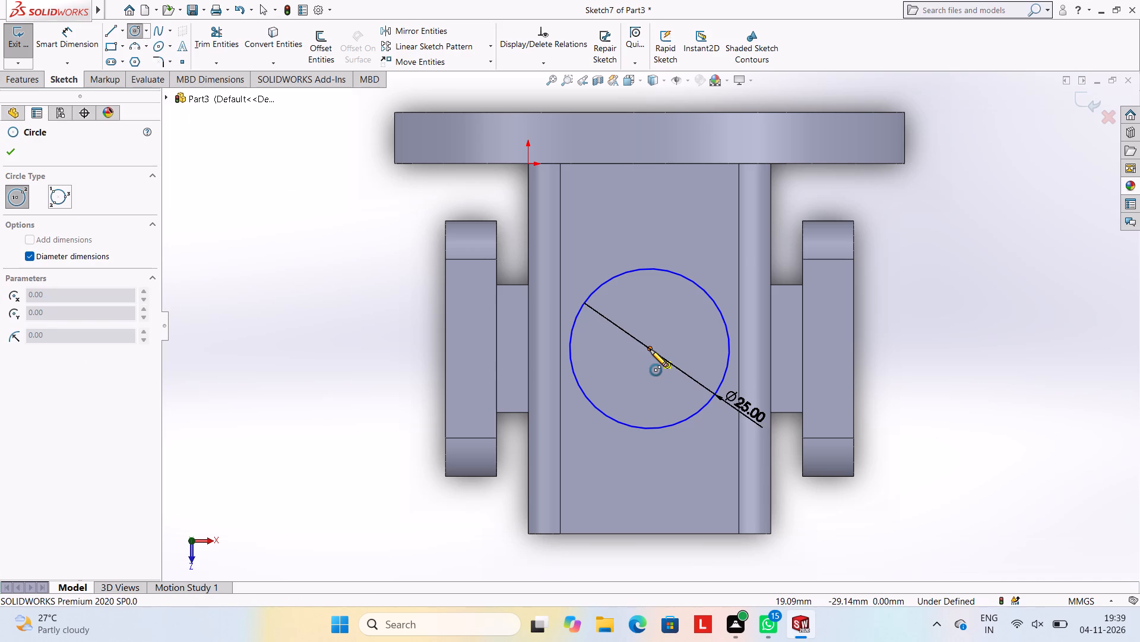
pyautogui.click(650, 350)
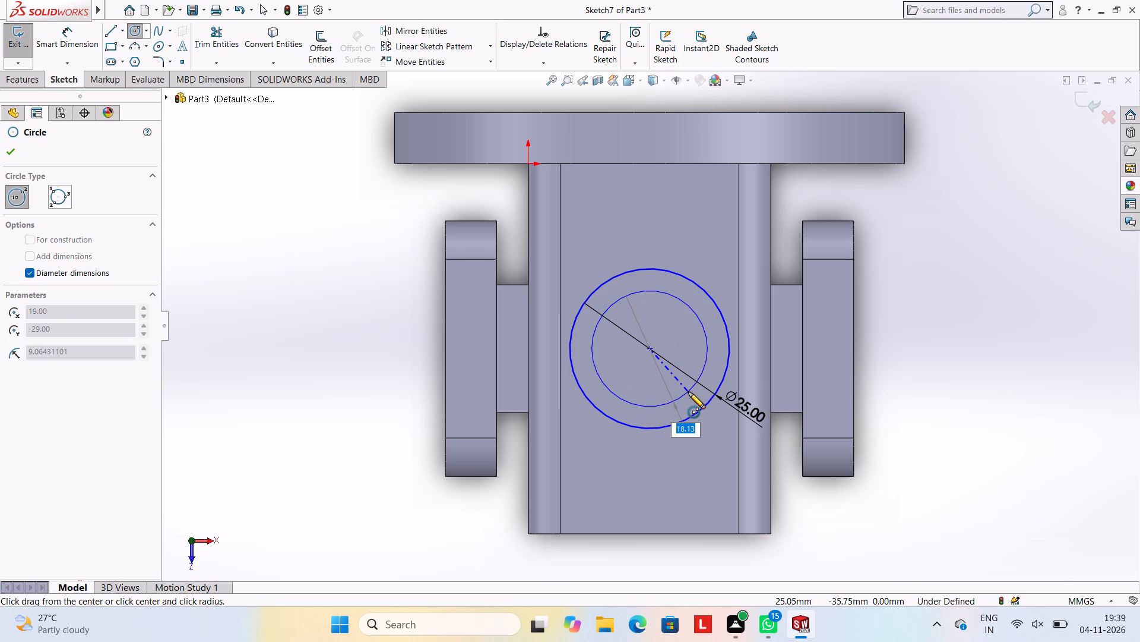
pyautogui.write('22')
pyautogui.press('Return')
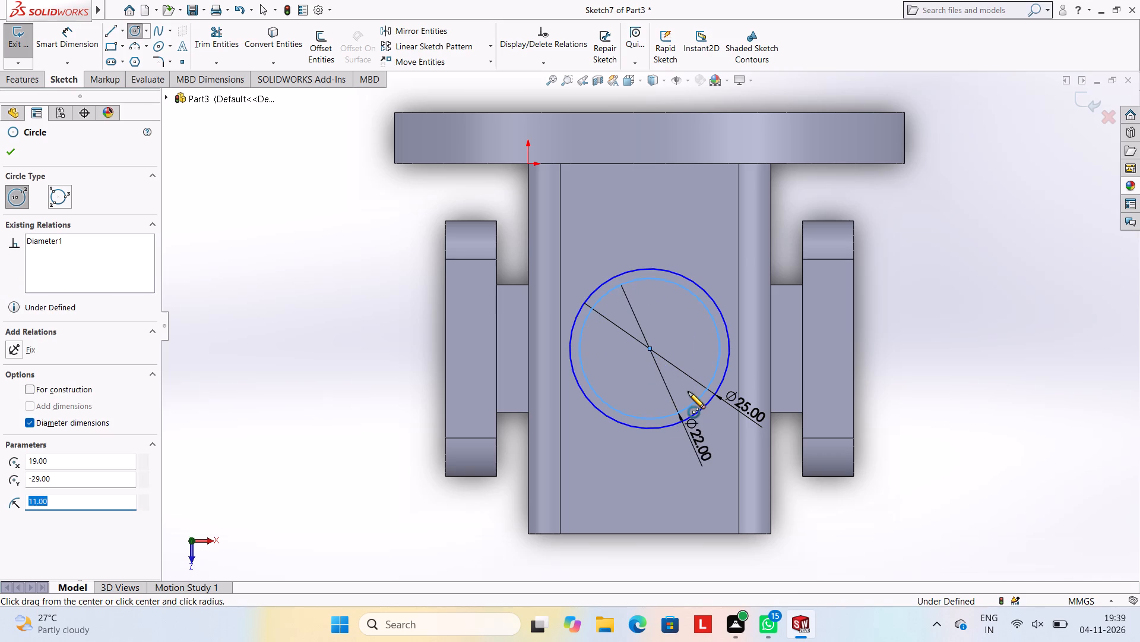
pyautogui.press('Escape')
pyautogui.press('Escape')
pyautogui.press('Escape')
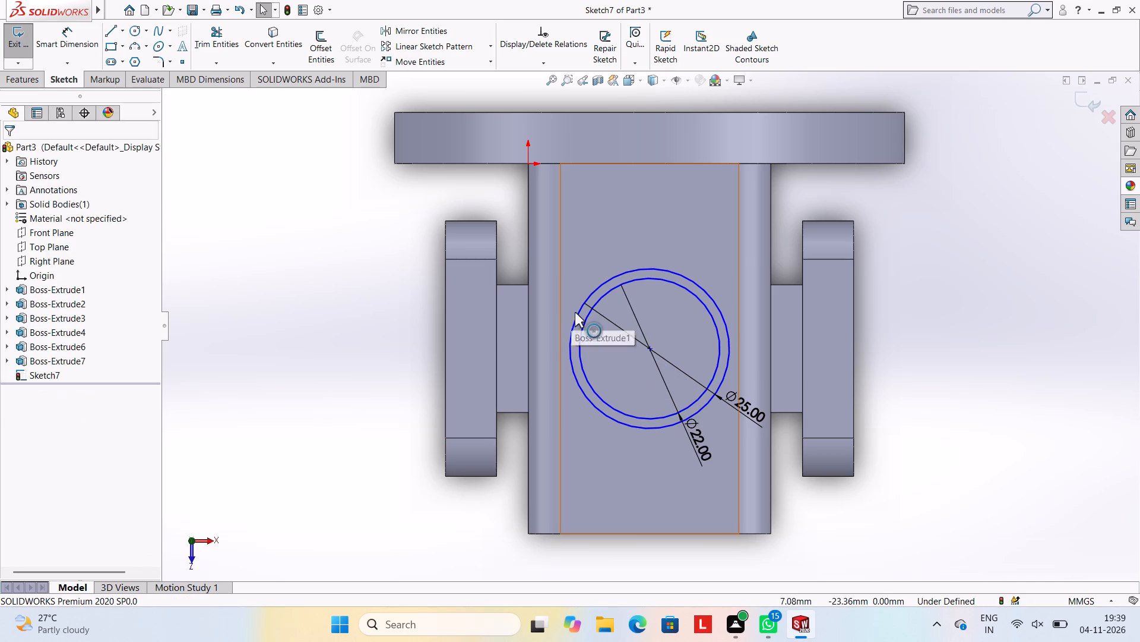
# Delete the 25 mm circle together with its diameter dimension.
pyautogui.click(575, 312)
pyautogui.press('Delete')
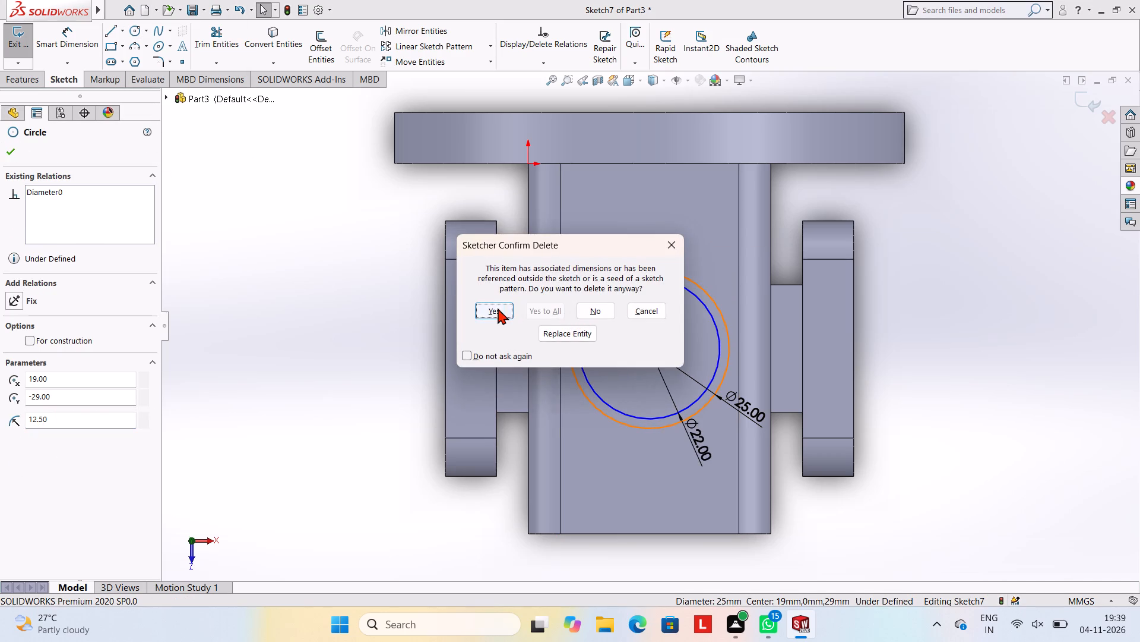
pyautogui.click(498, 308)
pyautogui.press('Escape')
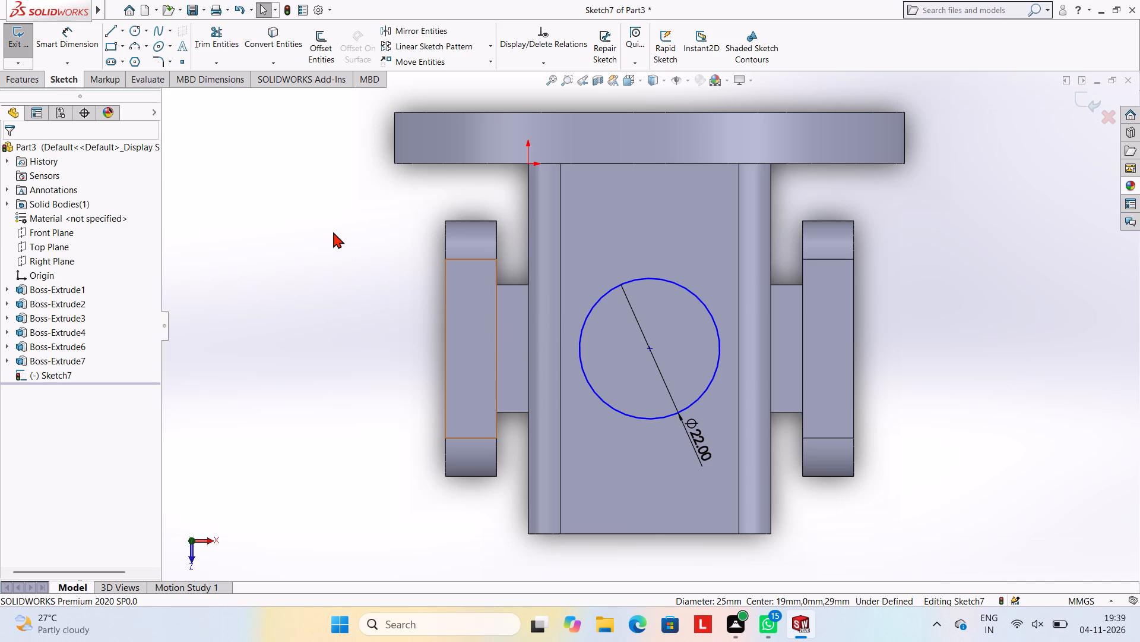
# Dimension the 22 mm circle's centre vertically from the flange's outer edge and horizontally from the flat face's -X edge.
pyautogui.click(88, 37)
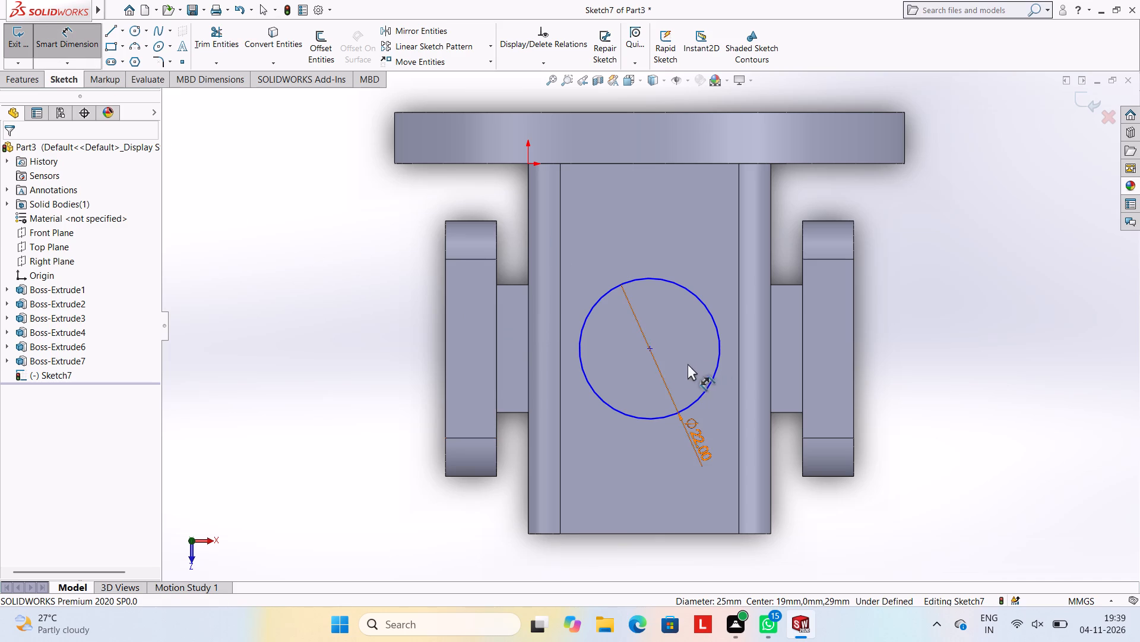
pyautogui.click(649, 350)
pyautogui.click(690, 163)
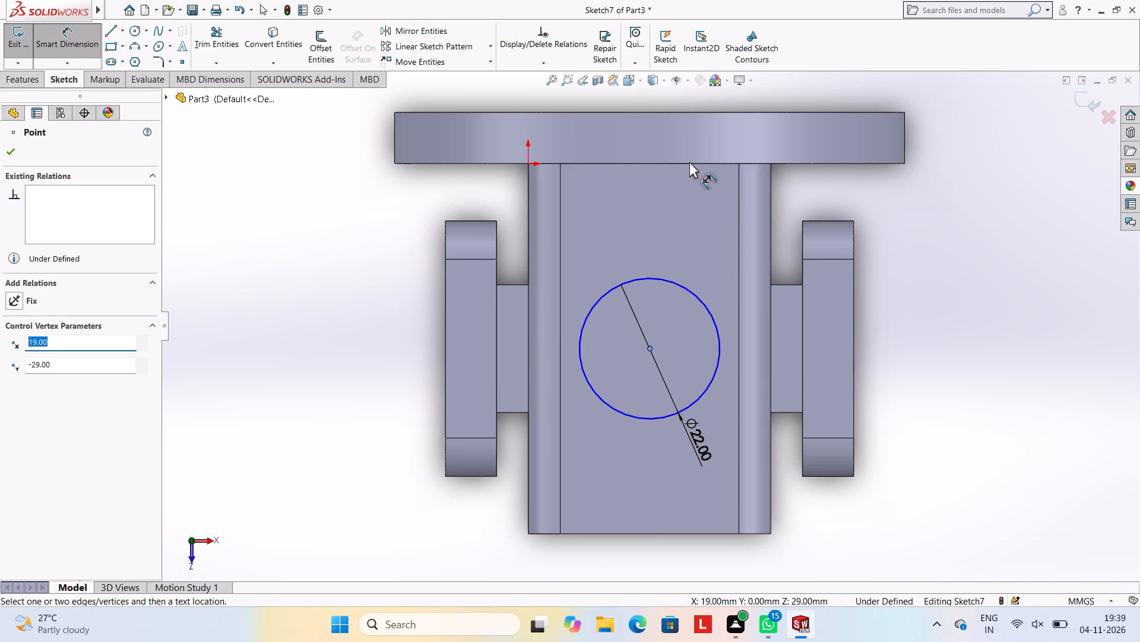
pyautogui.click(689, 162)
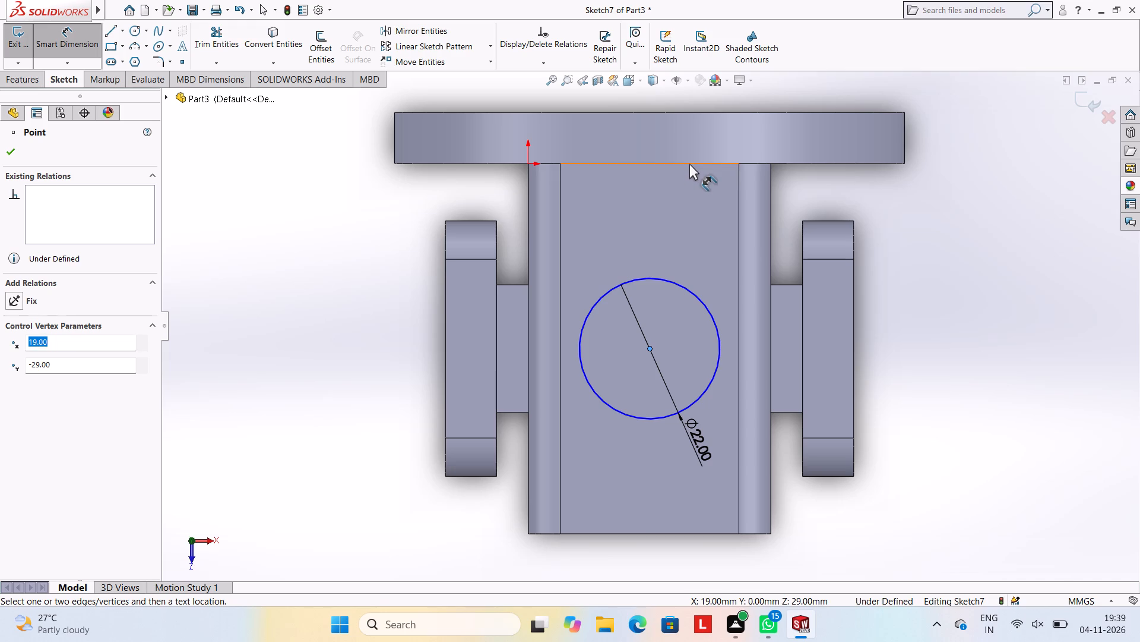
pyautogui.click(688, 113)
pyautogui.click(1000, 173)
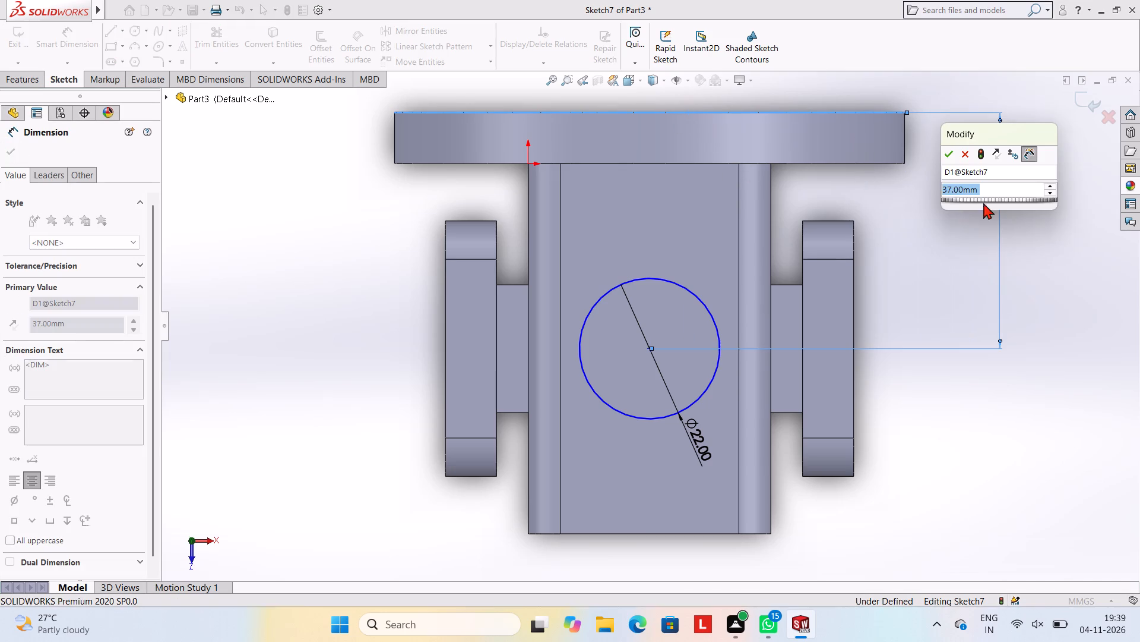
pyautogui.click(948, 152)
pyautogui.click(936, 200)
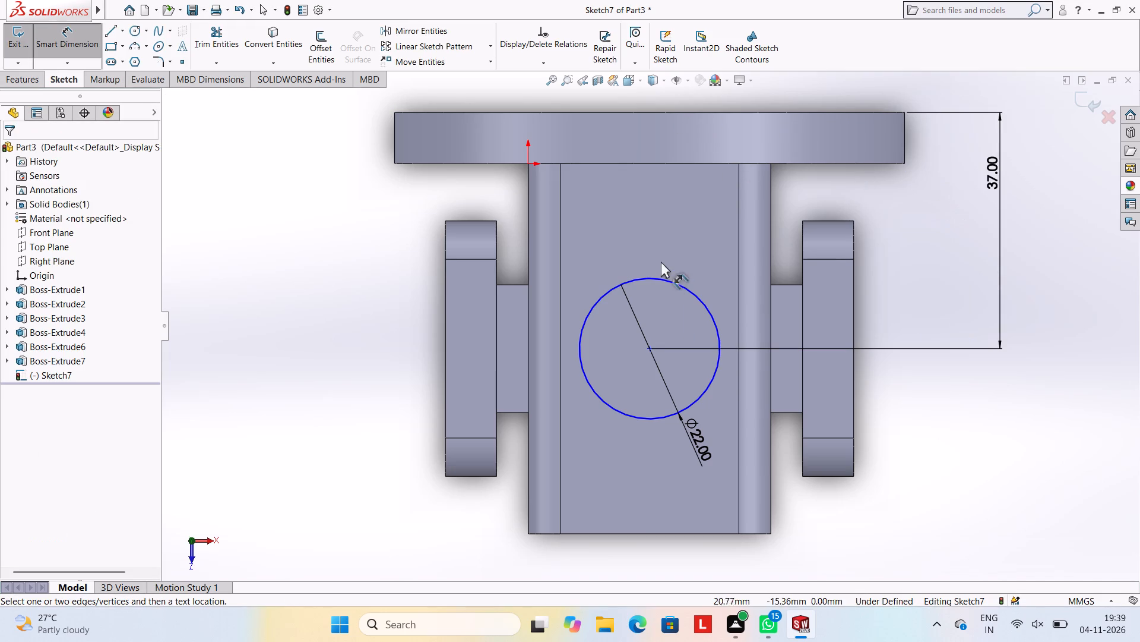
pyautogui.click(648, 347)
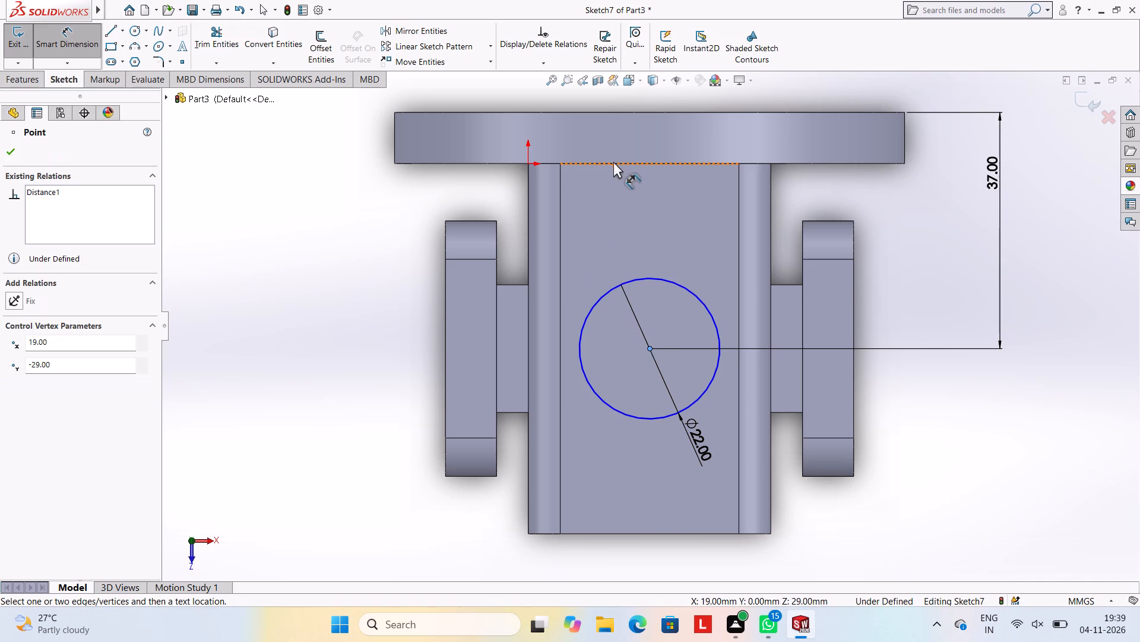
pyautogui.click(559, 332)
pyautogui.click(630, 209)
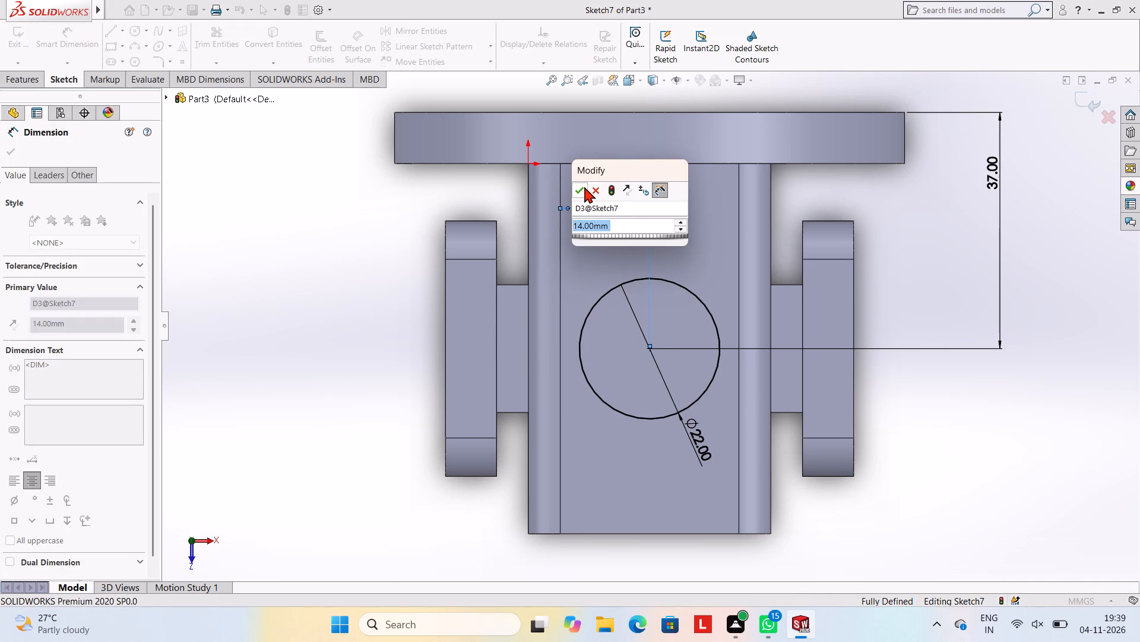
pyautogui.click(583, 187)
pyautogui.click(701, 202)
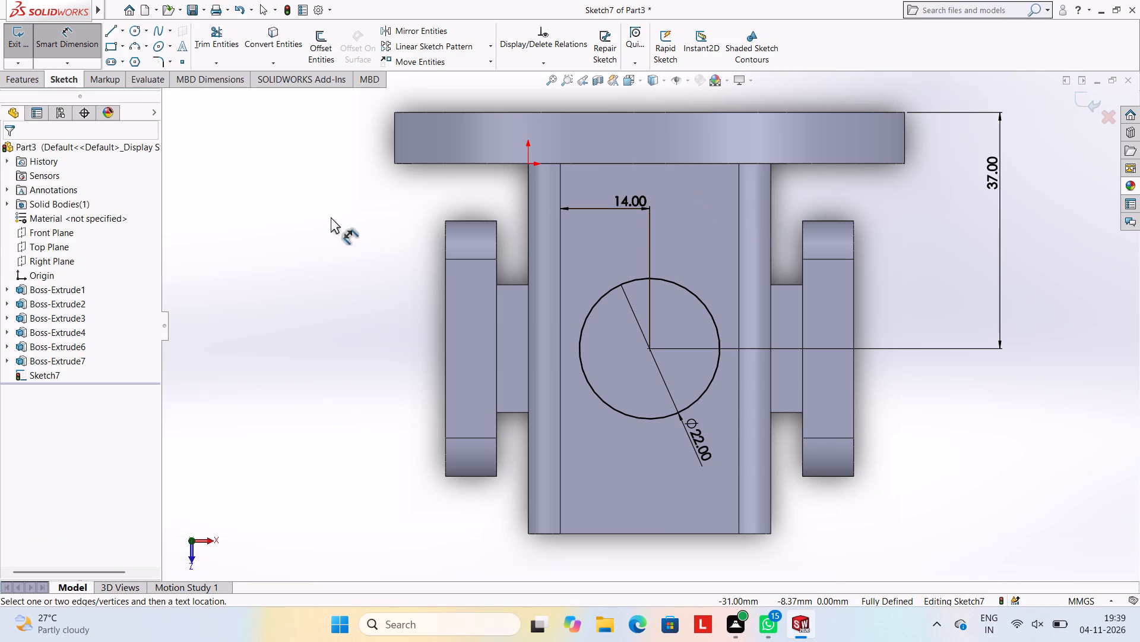
# Extrude the 22 mm circle 3 mm outward from the tube's +Y face, merged with the body.
pyautogui.click(30, 81)
pyautogui.click(15, 42)
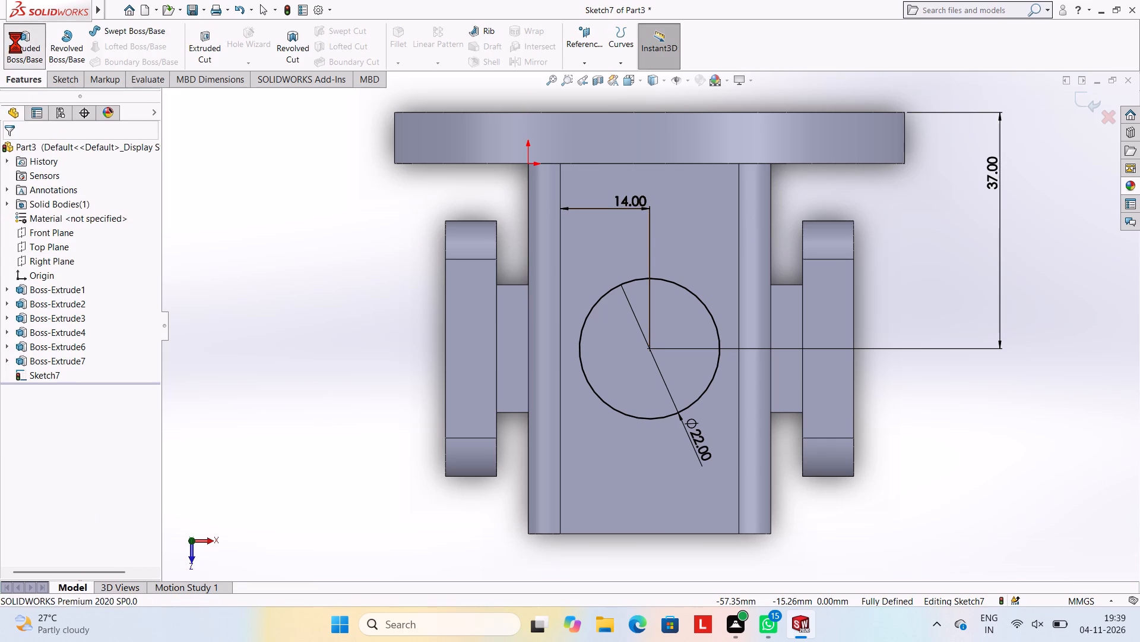
pyautogui.press('3')
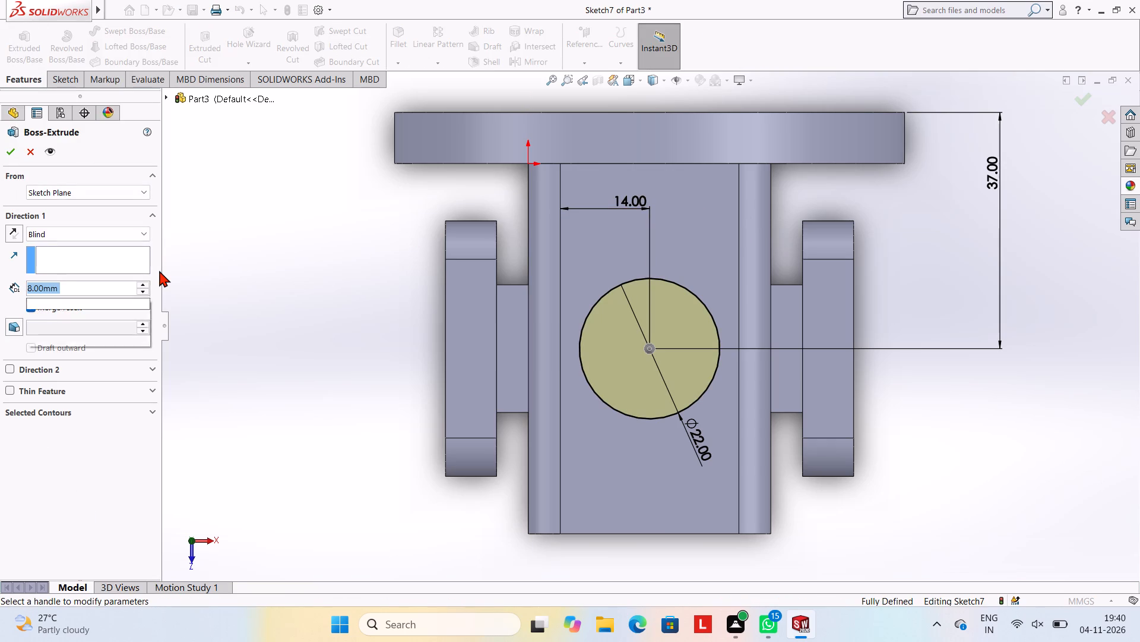
pyautogui.press('Return')
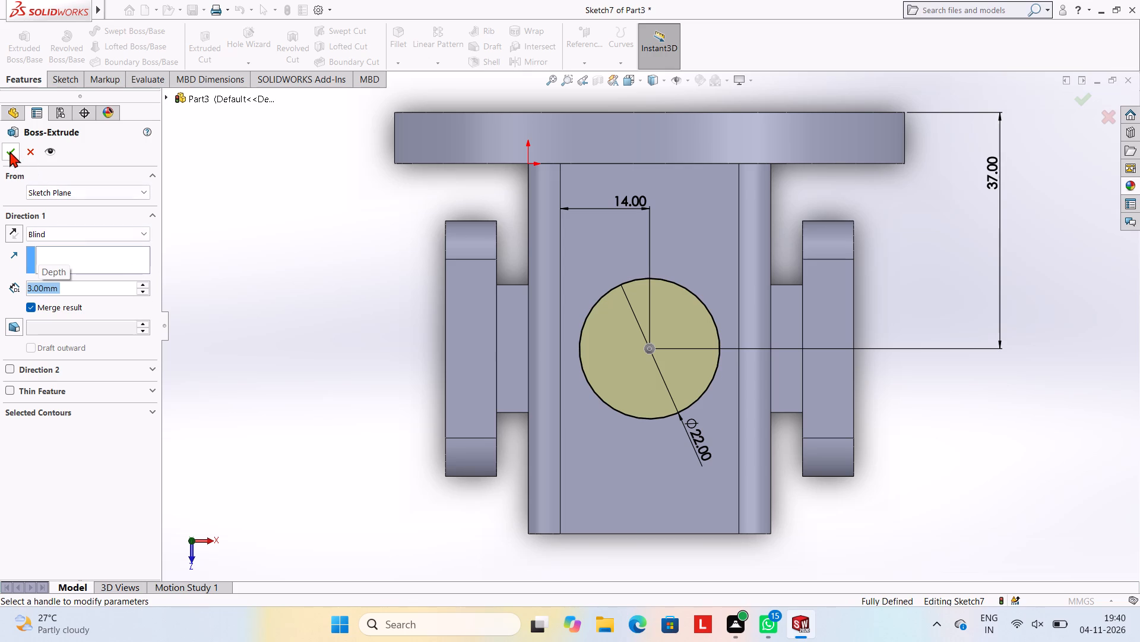
pyautogui.click(9, 151)
pyautogui.click(278, 200)
# Start a sketch on the tube's opposite flat -Y face and view it face-on.
pyautogui.moveTo(672, 382); pyautogui.dragTo(626, 221, button='middle')
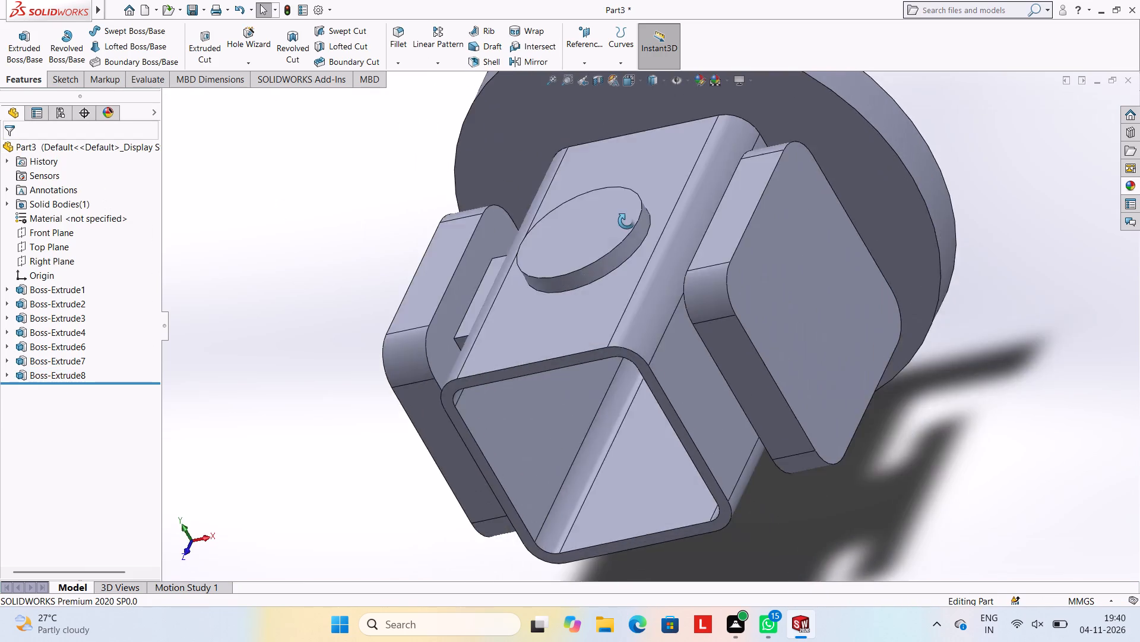
pyautogui.moveTo(626, 221); pyautogui.dragTo(660, 173, button='middle')
pyautogui.moveTo(778, 336); pyautogui.dragTo(786, 200, button='middle')
pyautogui.moveTo(790, 470); pyautogui.dragTo(782, 316, button='middle')
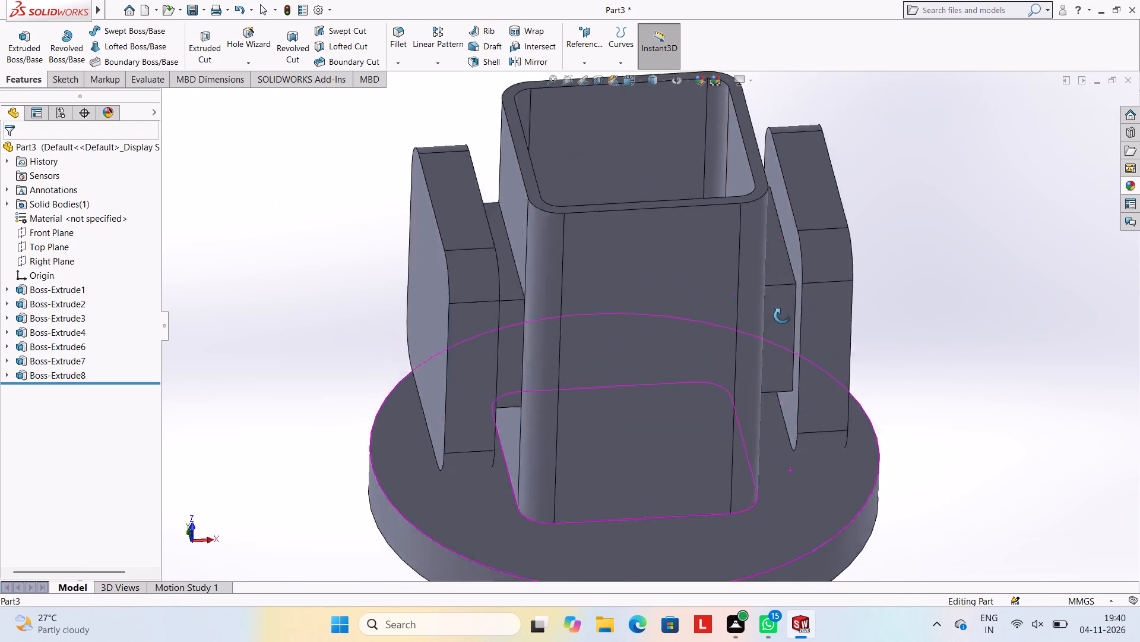
pyautogui.moveTo(782, 316); pyautogui.dragTo(787, 226, button='middle')
pyautogui.click(641, 231)
pyautogui.click(693, 196)
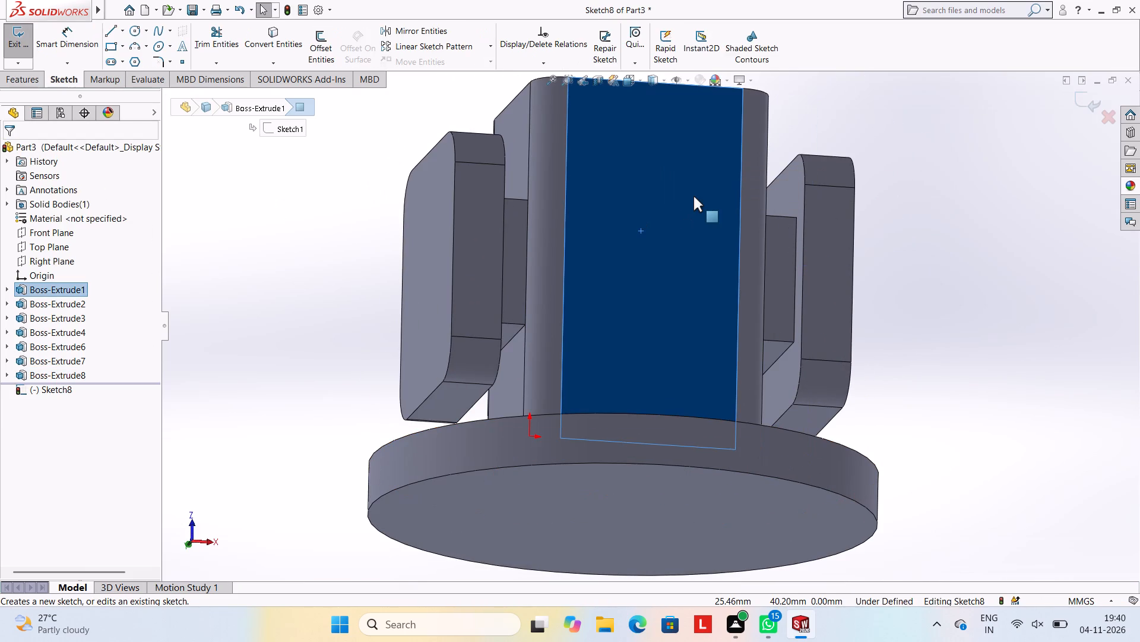
pyautogui.hotkey('ctrl', '8')
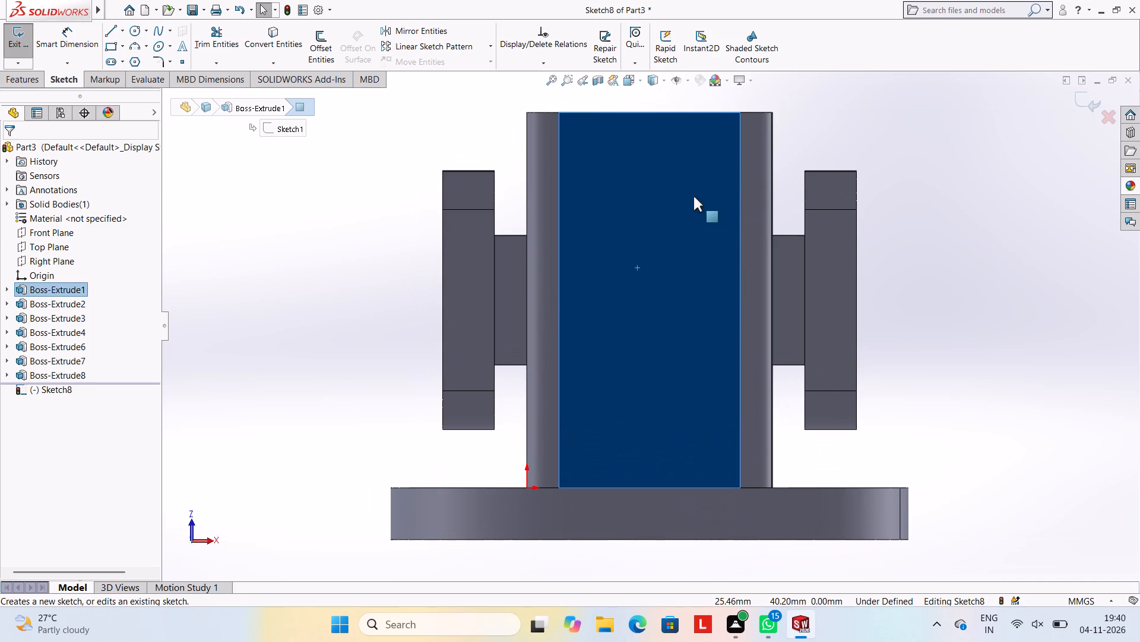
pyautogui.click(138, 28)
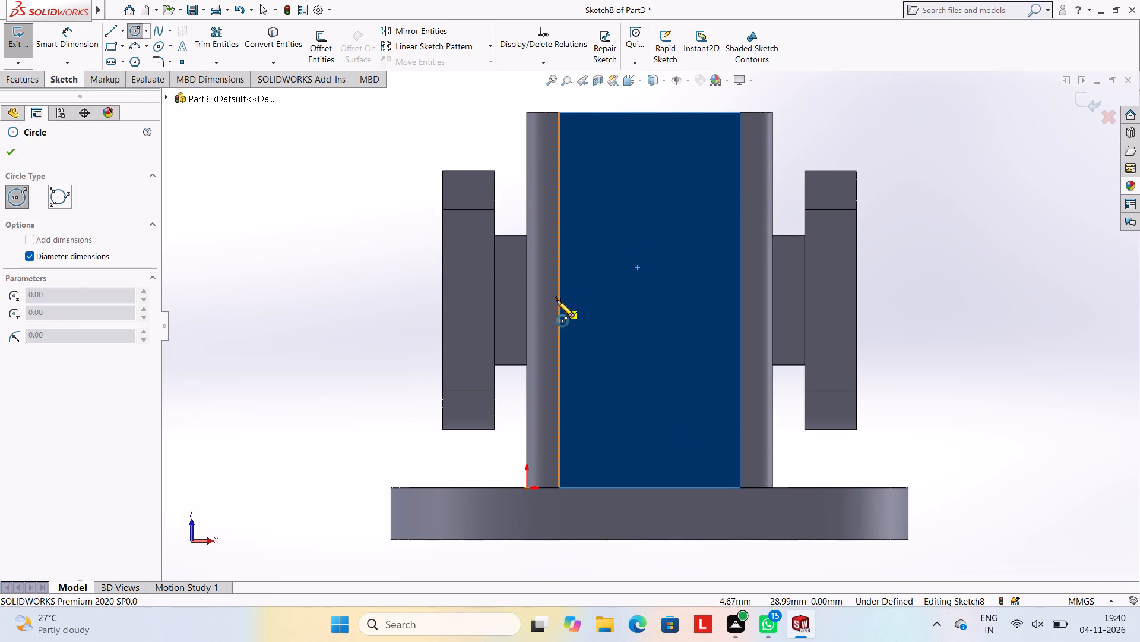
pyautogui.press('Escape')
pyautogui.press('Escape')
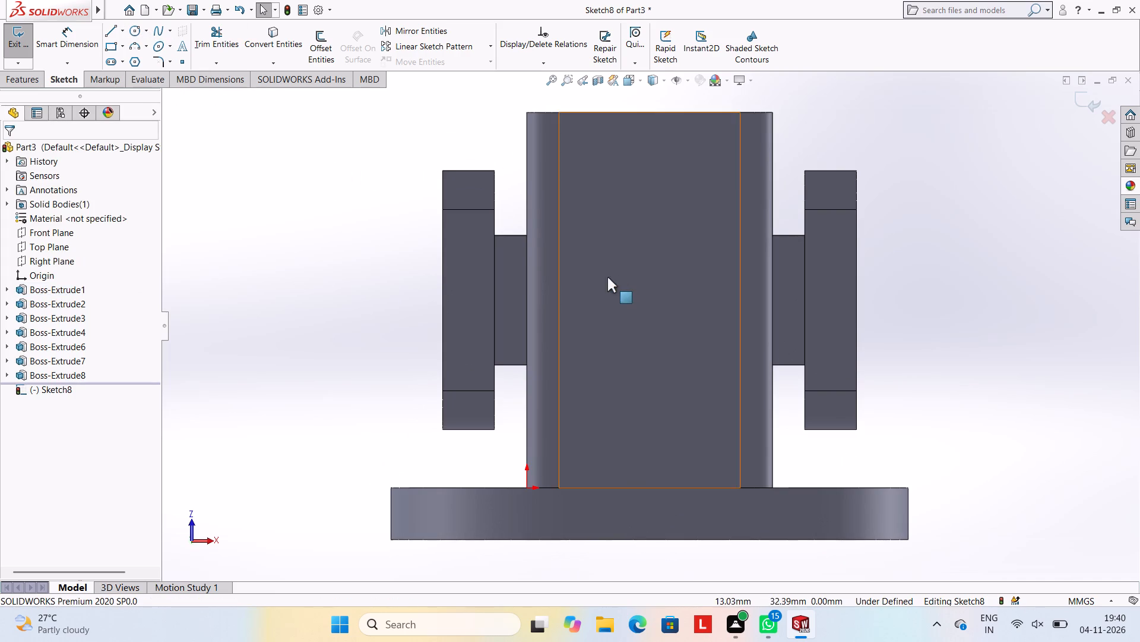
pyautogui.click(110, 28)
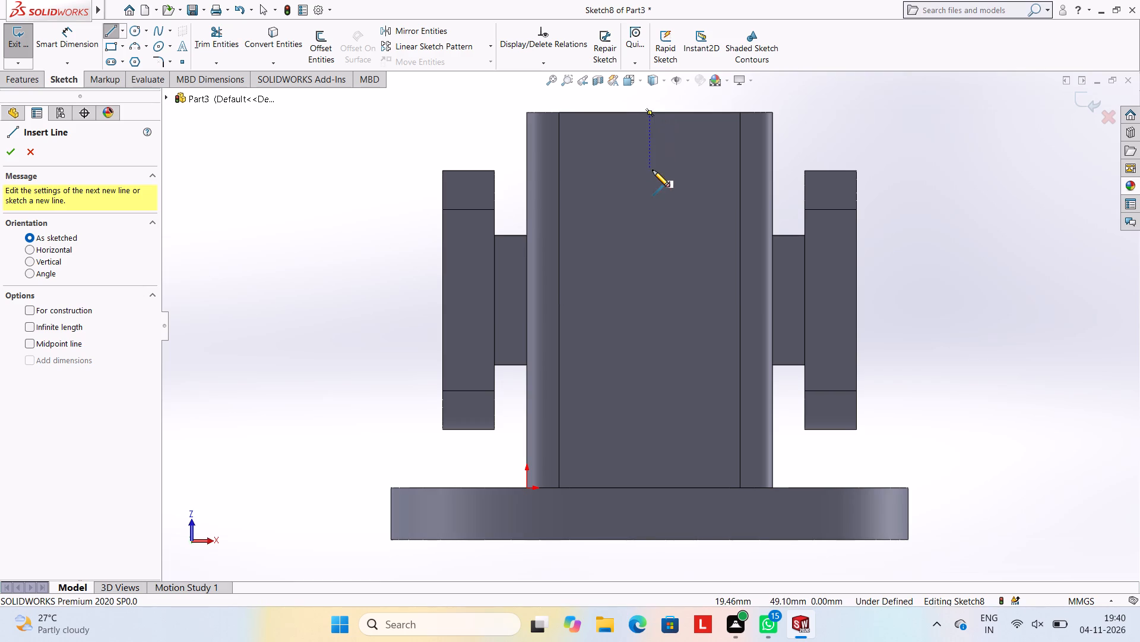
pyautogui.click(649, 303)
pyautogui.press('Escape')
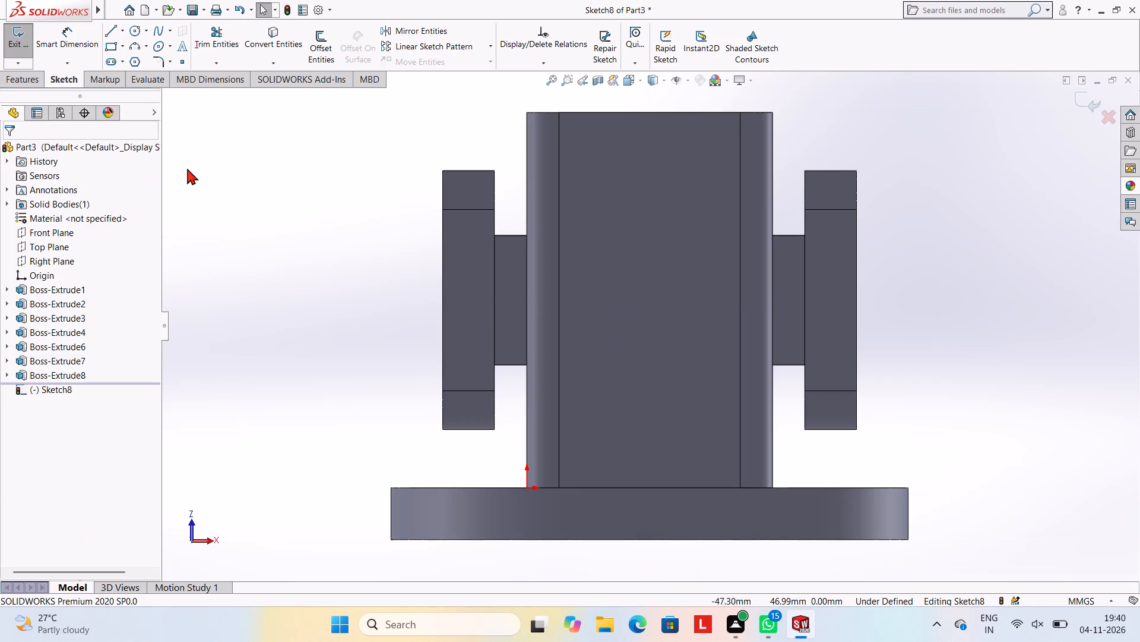
# Draw a 22 mm diameter circle on the -Y face's centreline, about 29 mm from the flange.
pyautogui.click(137, 27)
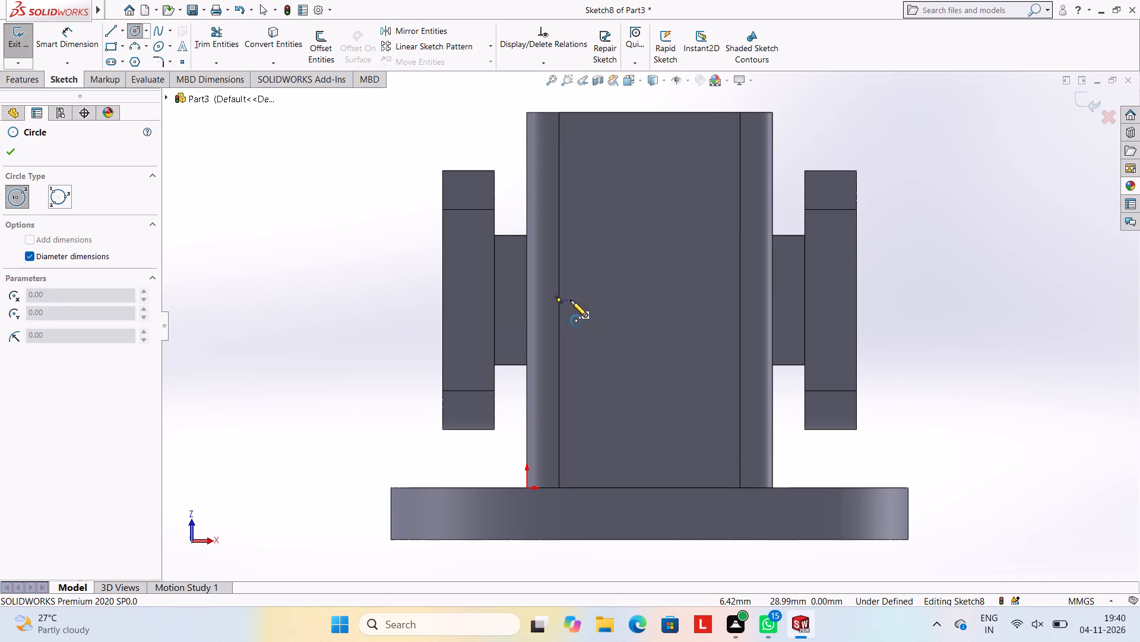
pyautogui.click(650, 301)
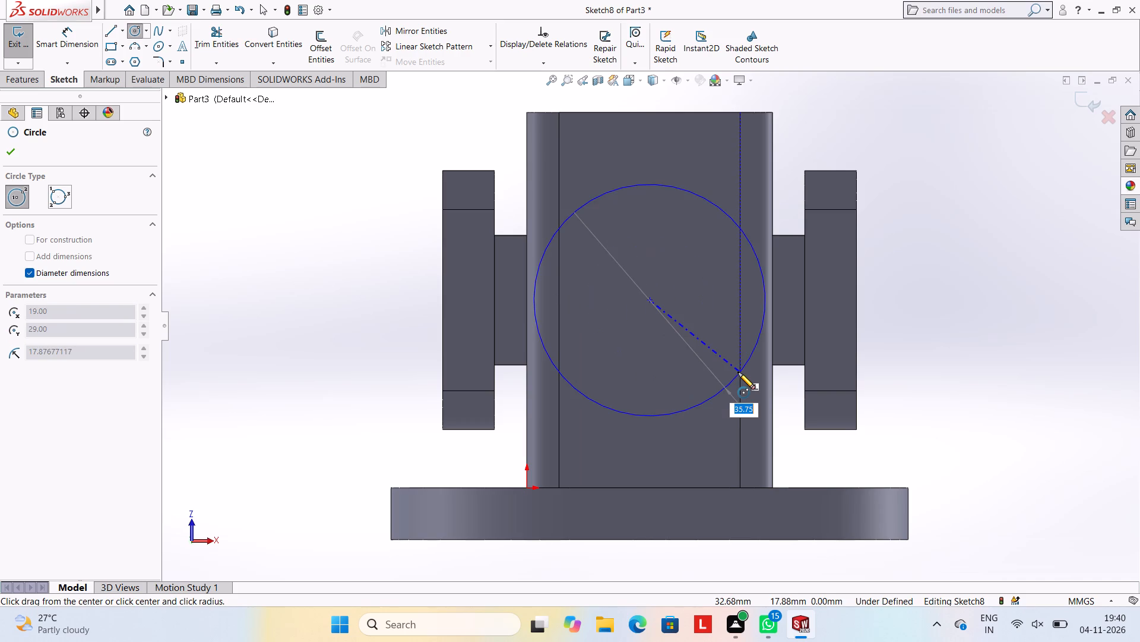
pyautogui.write('252')
pyautogui.press('BackSpace')
pyautogui.press('BackSpace')
pyautogui.press('2')
pyautogui.press('Return')
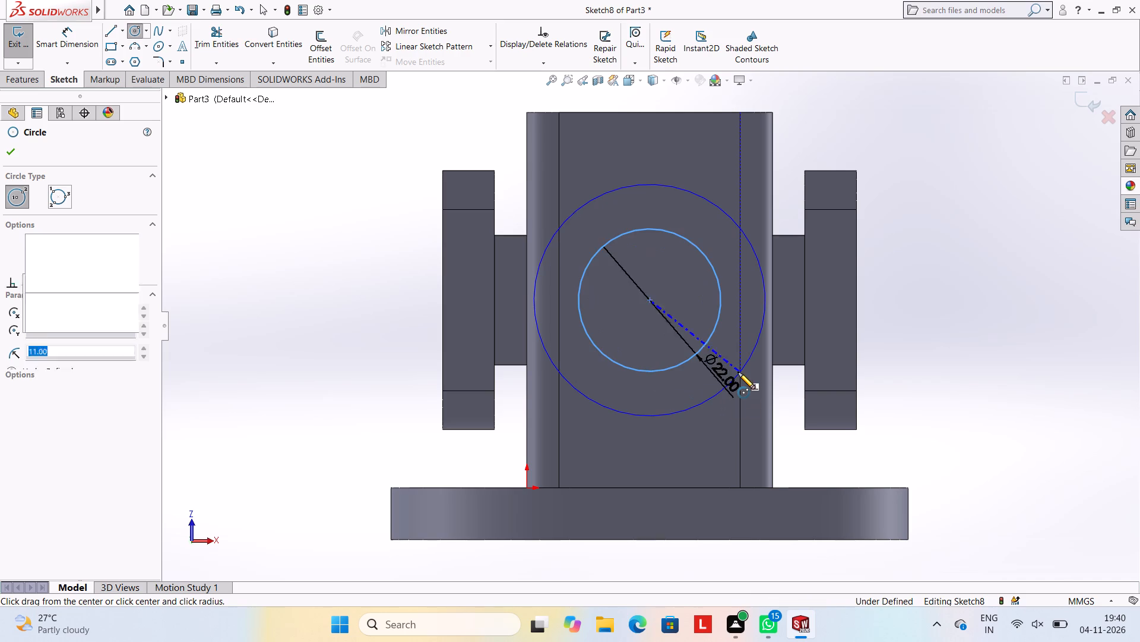
pyautogui.press('Escape')
pyautogui.press('Escape')
pyautogui.press('Escape')
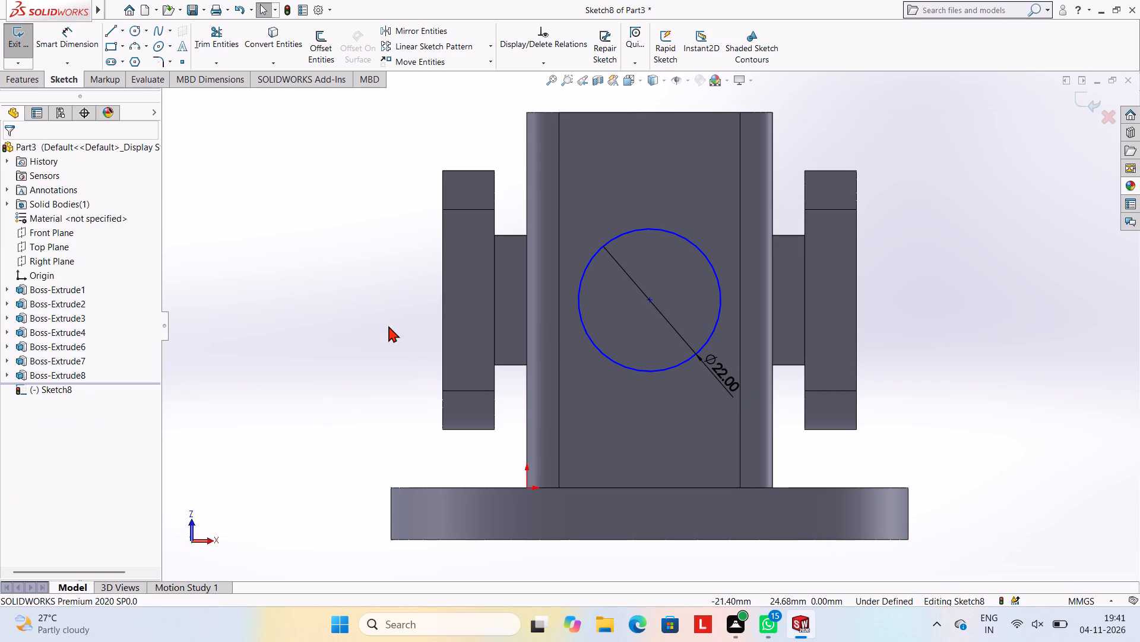
# Dimension the 22 mm circle's centre horizontally from the +X side plate's inner edge and vertically from the tube's open-end edge.
pyautogui.click(74, 31)
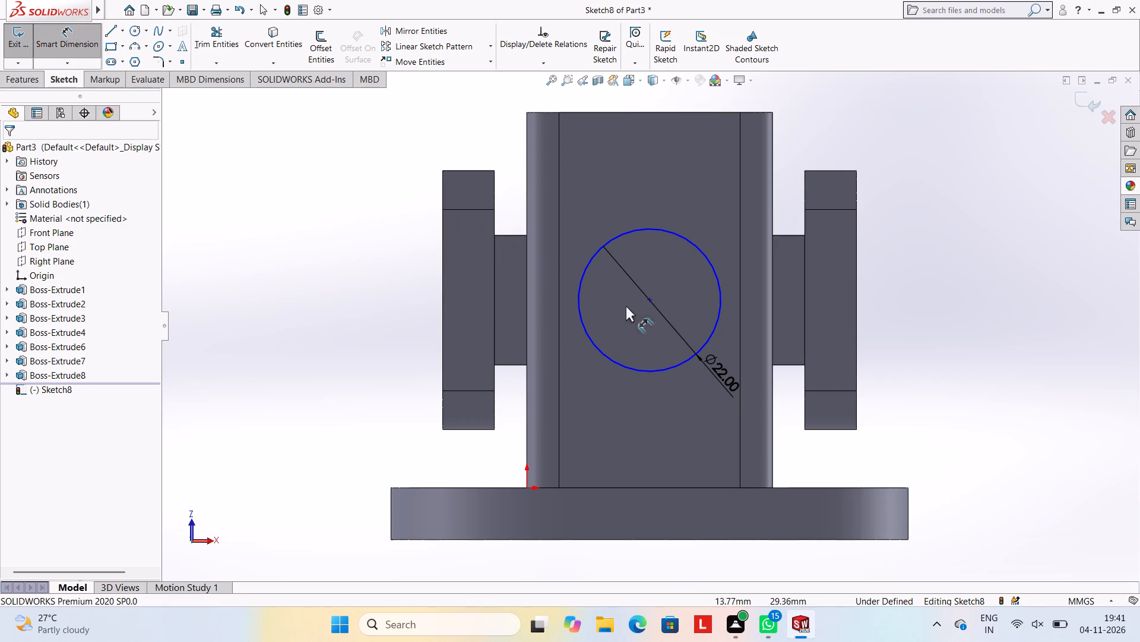
pyautogui.click(648, 298)
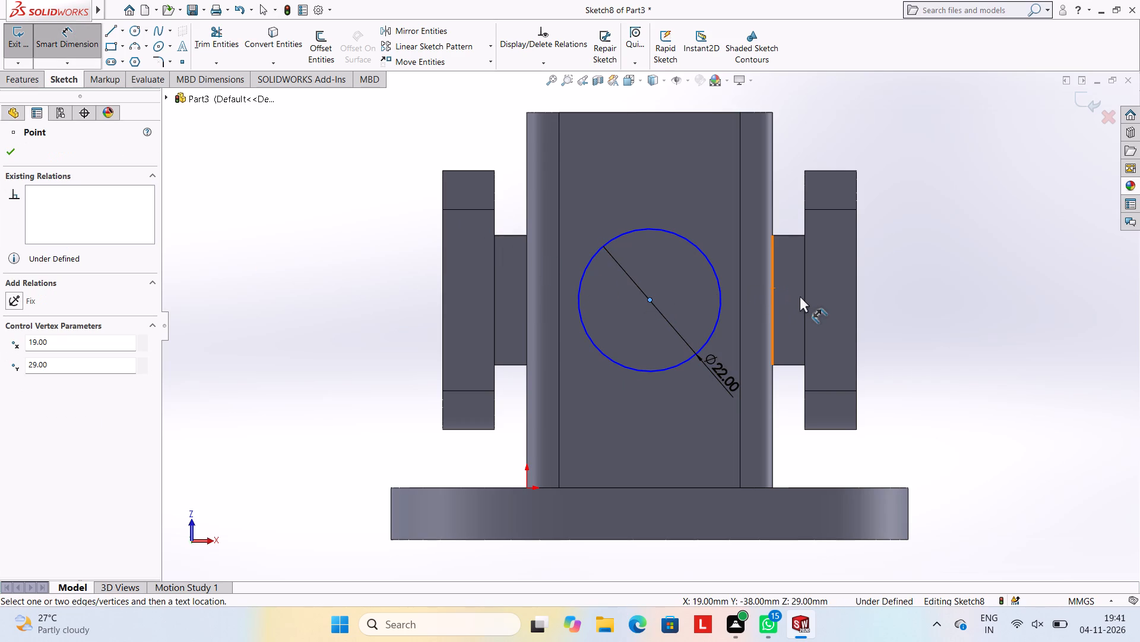
pyautogui.click(804, 299)
pyautogui.click(748, 167)
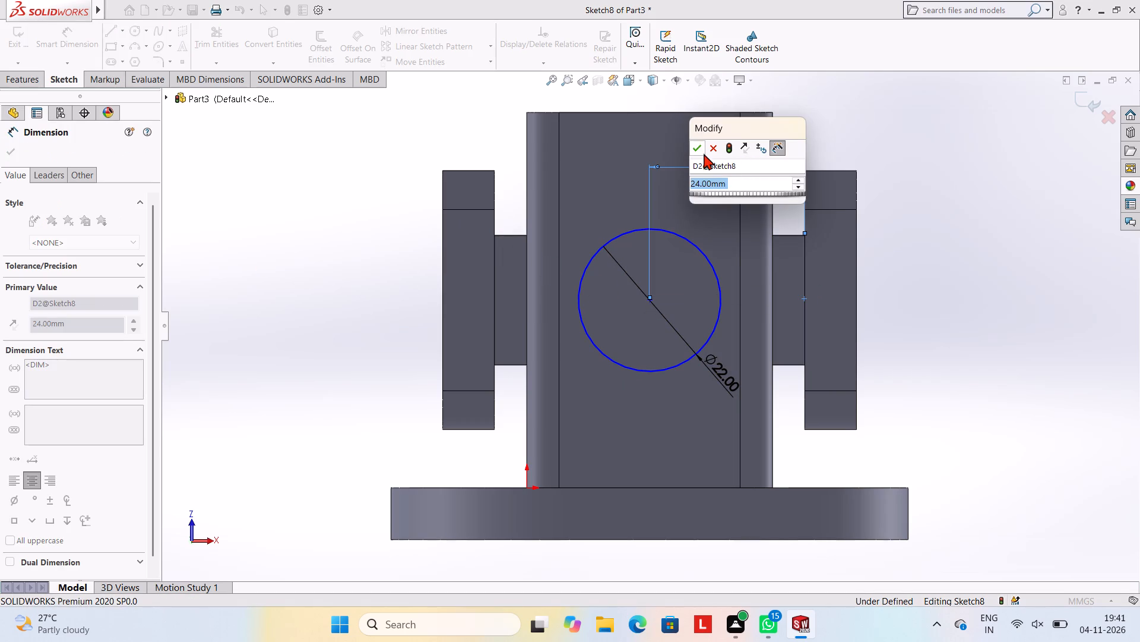
pyautogui.click(696, 149)
pyautogui.click(826, 136)
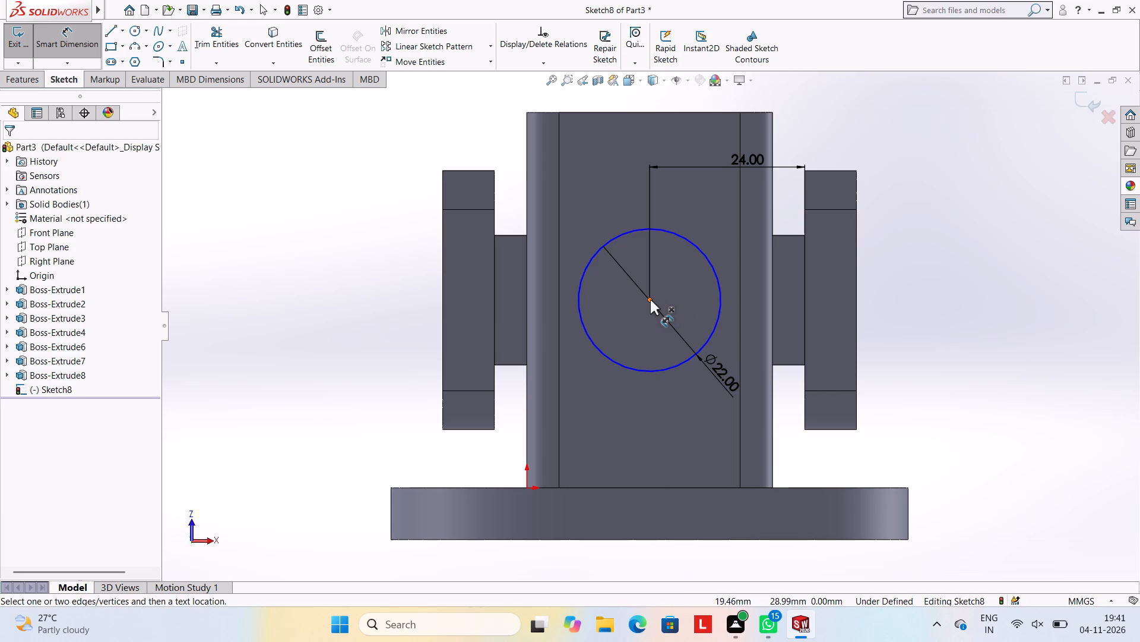
pyautogui.click(650, 300)
pyautogui.click(663, 114)
pyautogui.click(372, 172)
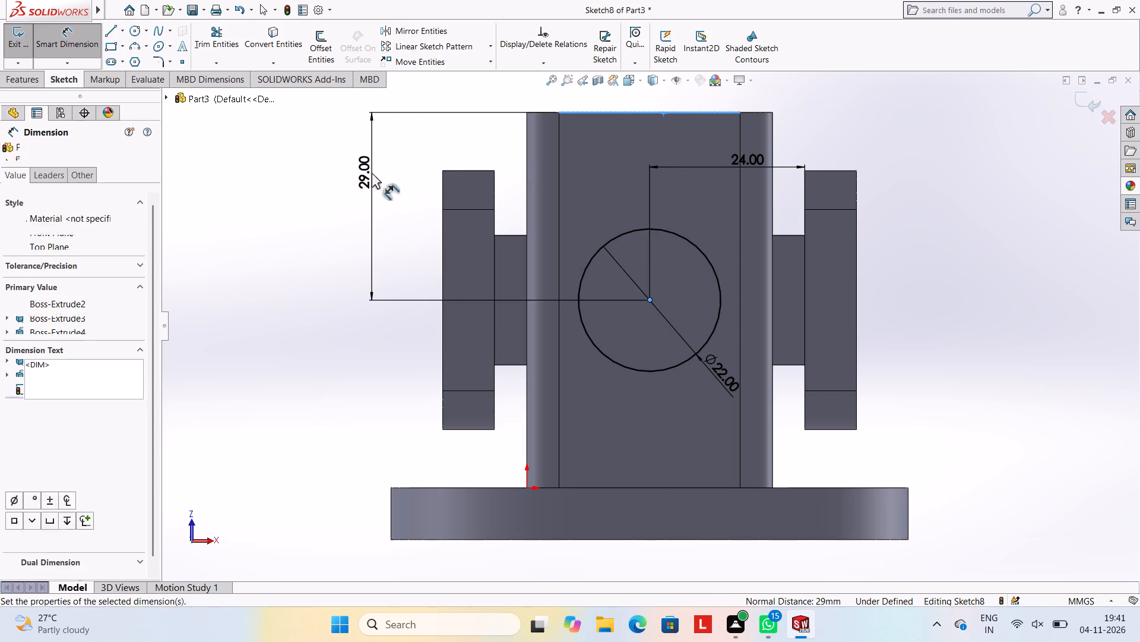
pyautogui.click(316, 156)
pyautogui.click(298, 156)
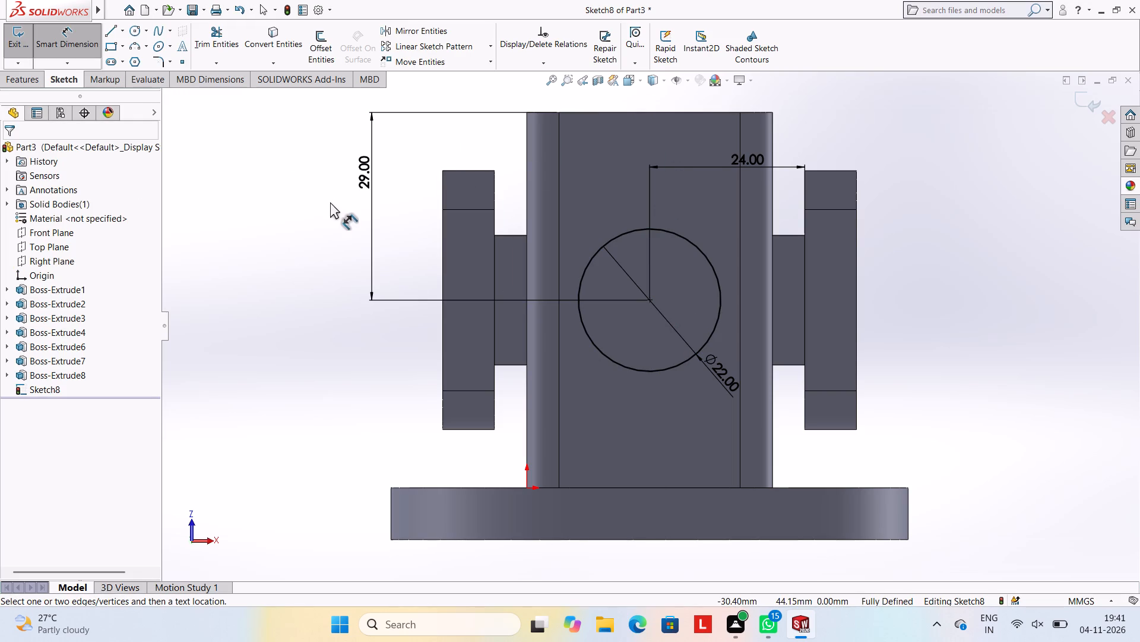
# Extrude the 22 mm circle 3 mm outward from the tube's -Y face, merged with the body.
pyautogui.click(29, 77)
pyautogui.click(11, 39)
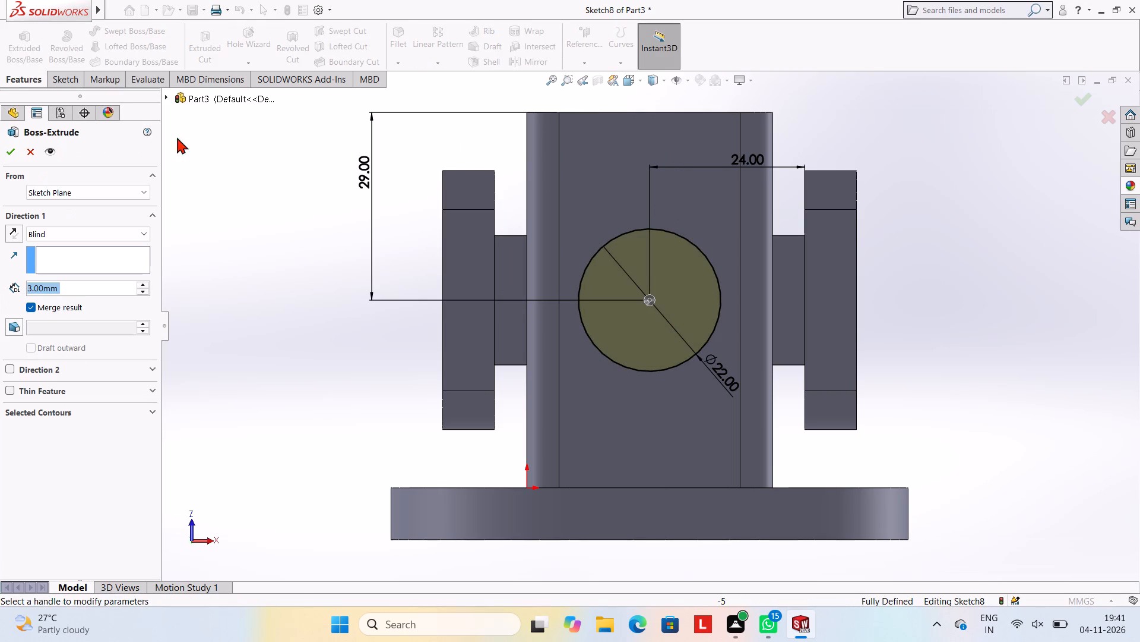
pyautogui.click(17, 154)
pyautogui.click(310, 166)
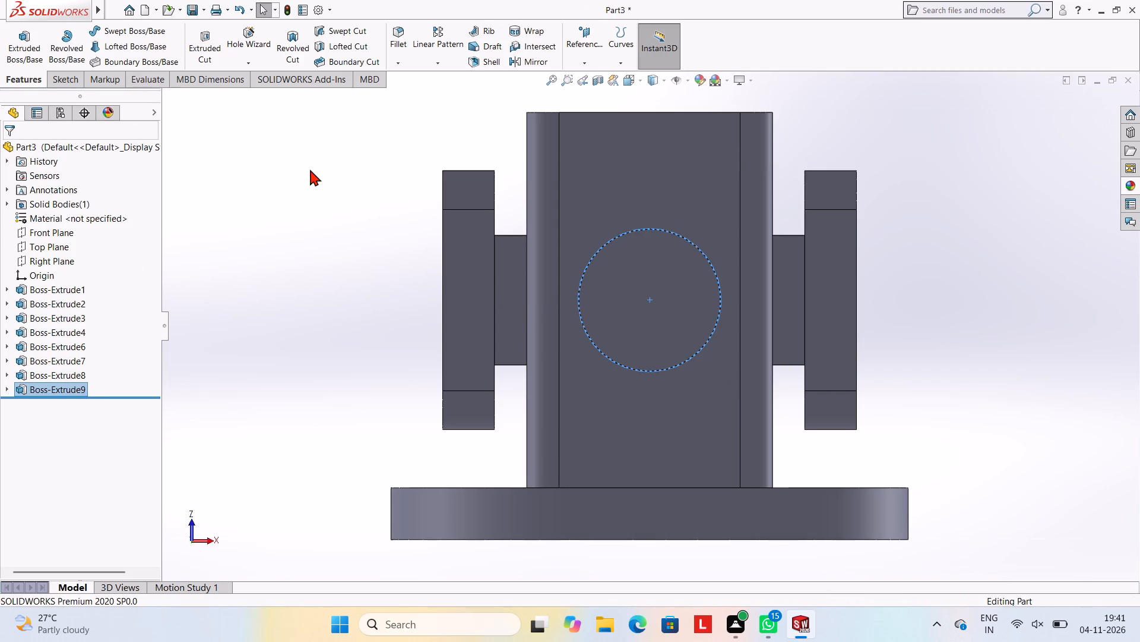
# Start a sketch on the end face of the -Y circular boss and view it face-on.
pyautogui.moveTo(324, 175); pyautogui.dragTo(439, 201, button='middle')
pyautogui.scroll(1, 439, 201)
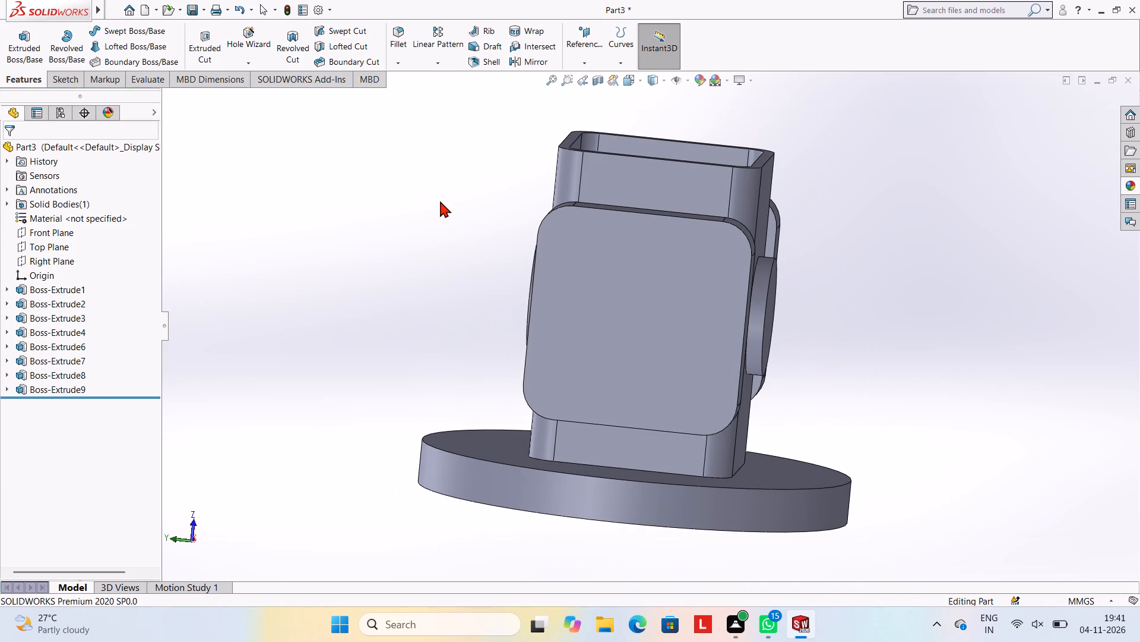
pyautogui.moveTo(805, 216); pyautogui.dragTo(755, 191, button='middle')
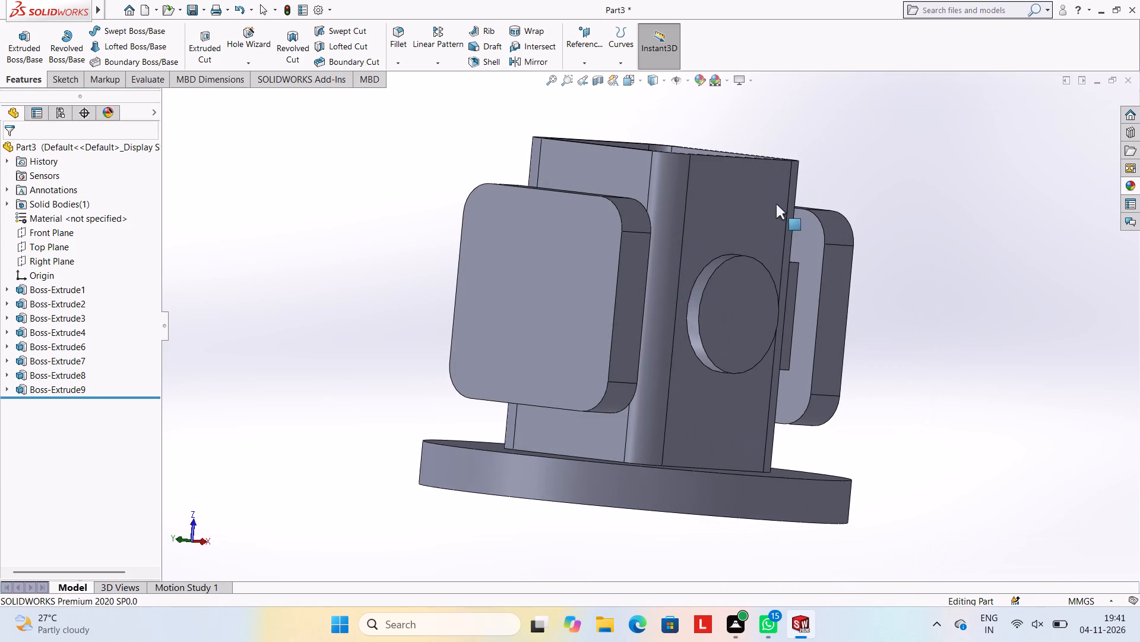
pyautogui.click(740, 282)
pyautogui.click(796, 249)
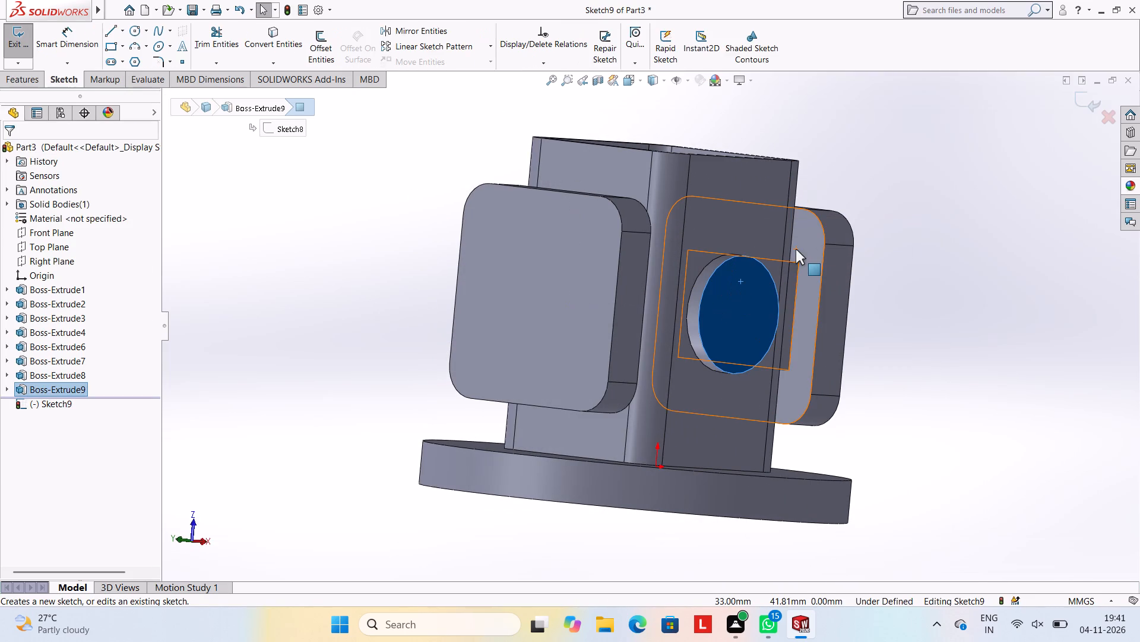
pyautogui.hotkey('ctrl', '8')
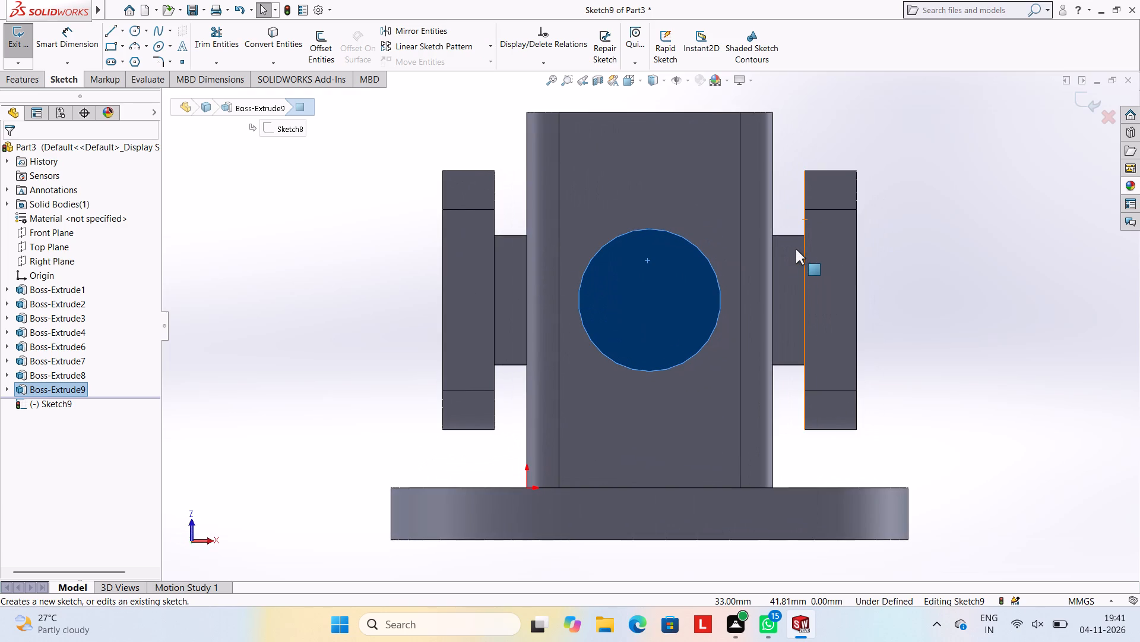
# Draw a 32 mm diameter circle concentric with the 22 mm boss on the -Y side.
pyautogui.click(131, 32)
pyautogui.click(651, 300)
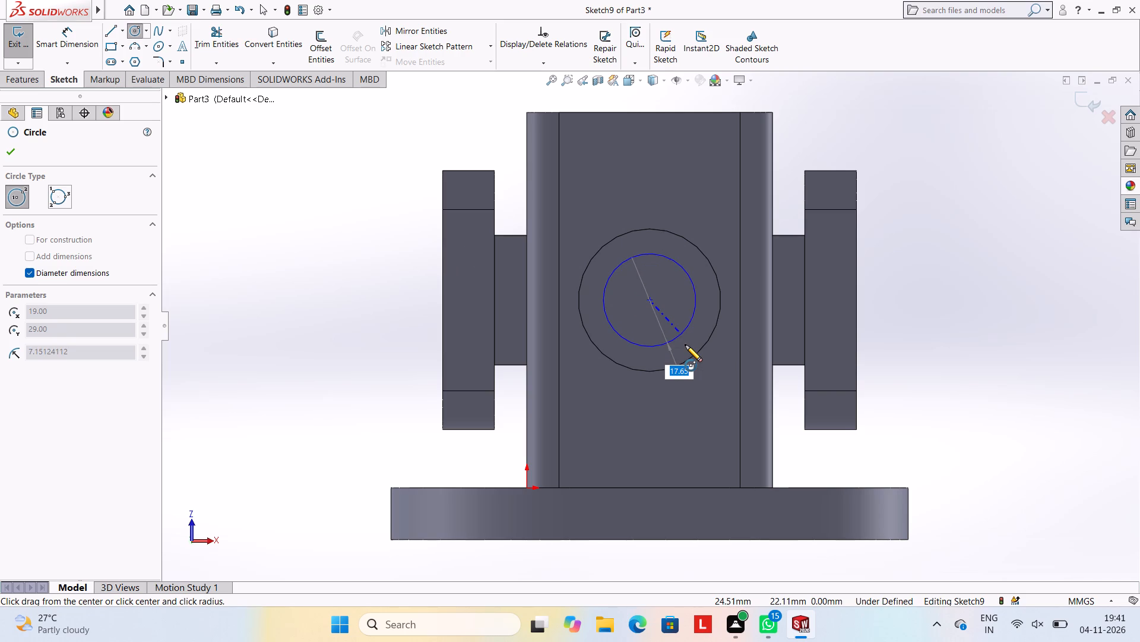
pyautogui.write('32')
pyautogui.press('Return')
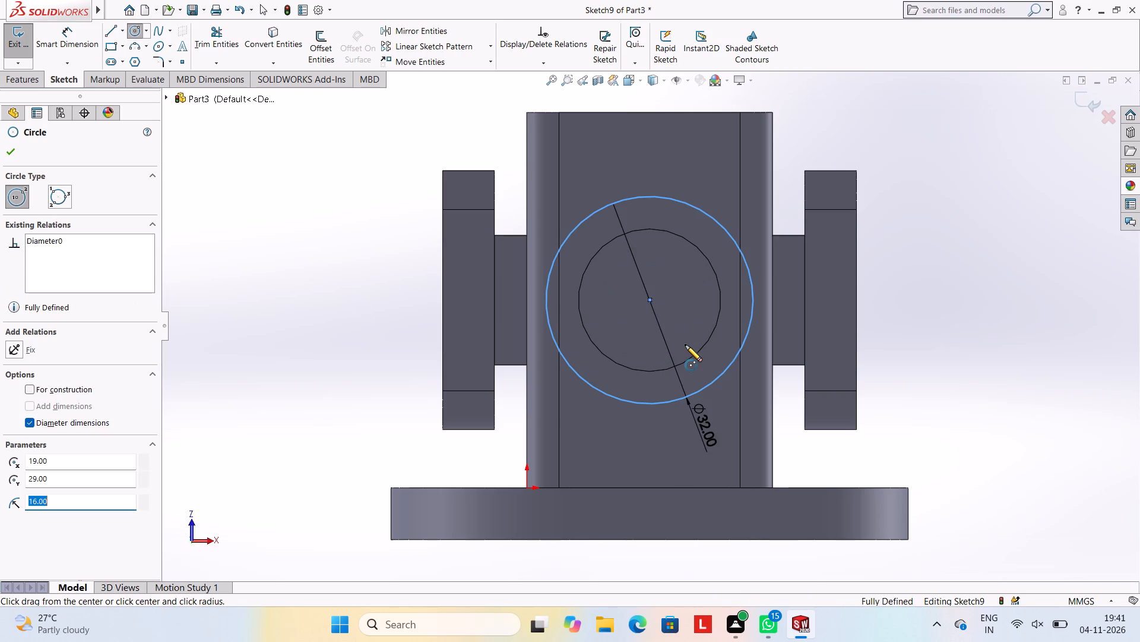
pyautogui.press('Escape')
pyautogui.press('Escape')
pyautogui.press('Escape')
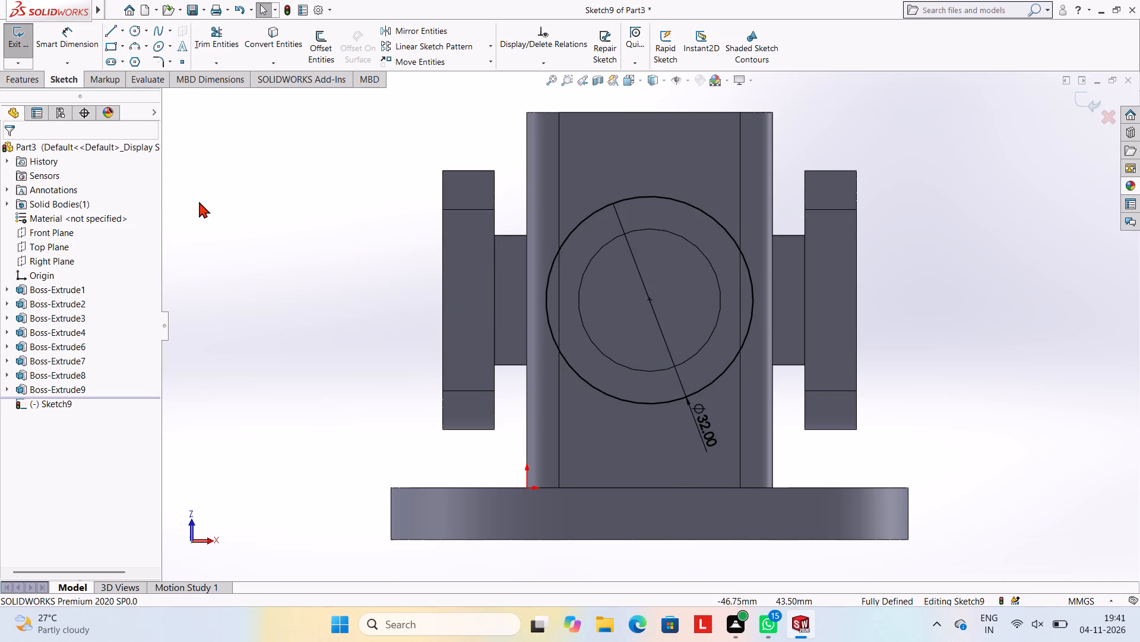
# Extrude the 32 mm circle 5 mm outward from the -Y boss, merged with the body.
pyautogui.click(30, 76)
pyautogui.click(34, 49)
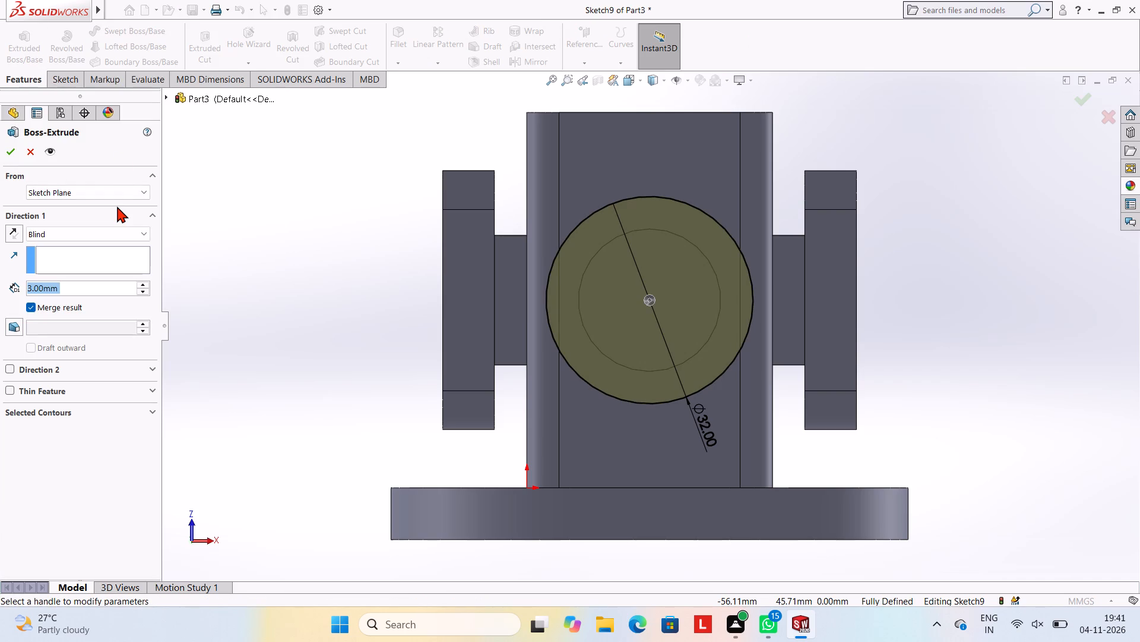
pyautogui.press('5')
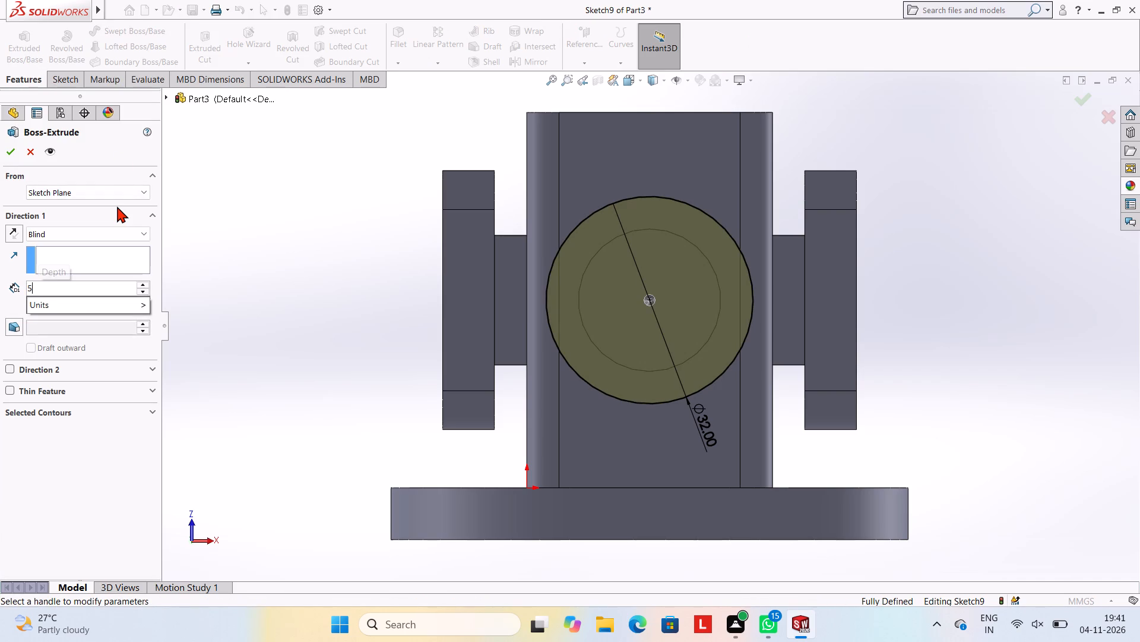
pyautogui.press('Return')
pyautogui.click(11, 155)
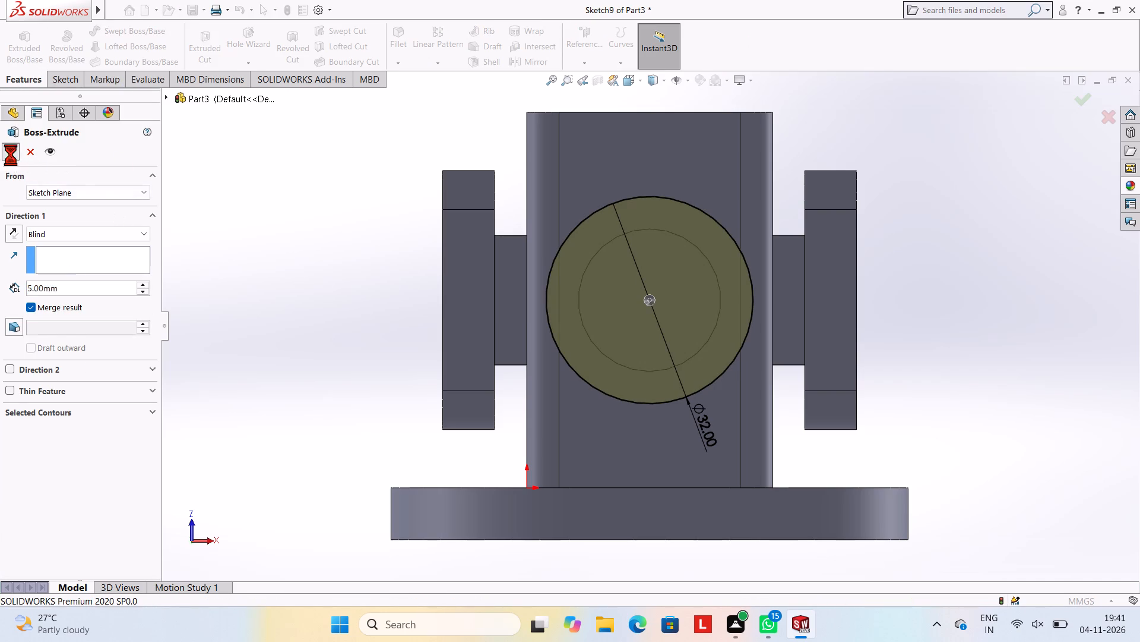
pyautogui.click(286, 185)
# Start a sketch on the end face of the opposite +Y circular boss and view it face-on.
pyautogui.moveTo(286, 185); pyautogui.dragTo(342, 196, button='middle')
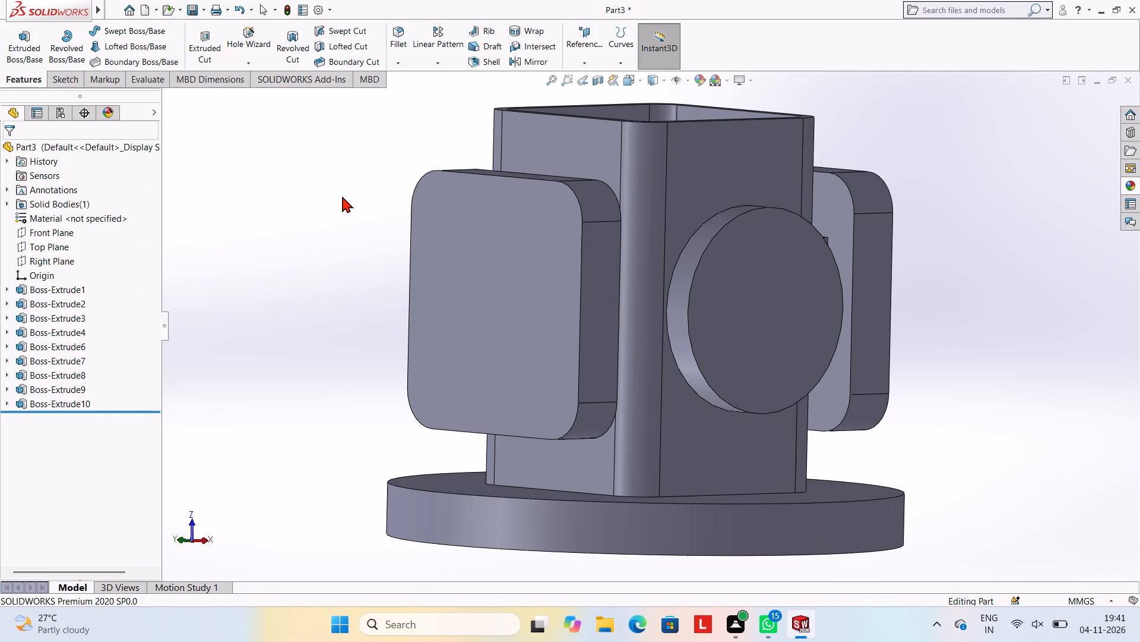
pyautogui.moveTo(494, 211); pyautogui.dragTo(420, 191, button='middle')
pyautogui.moveTo(515, 218); pyautogui.dragTo(614, 240, button='middle')
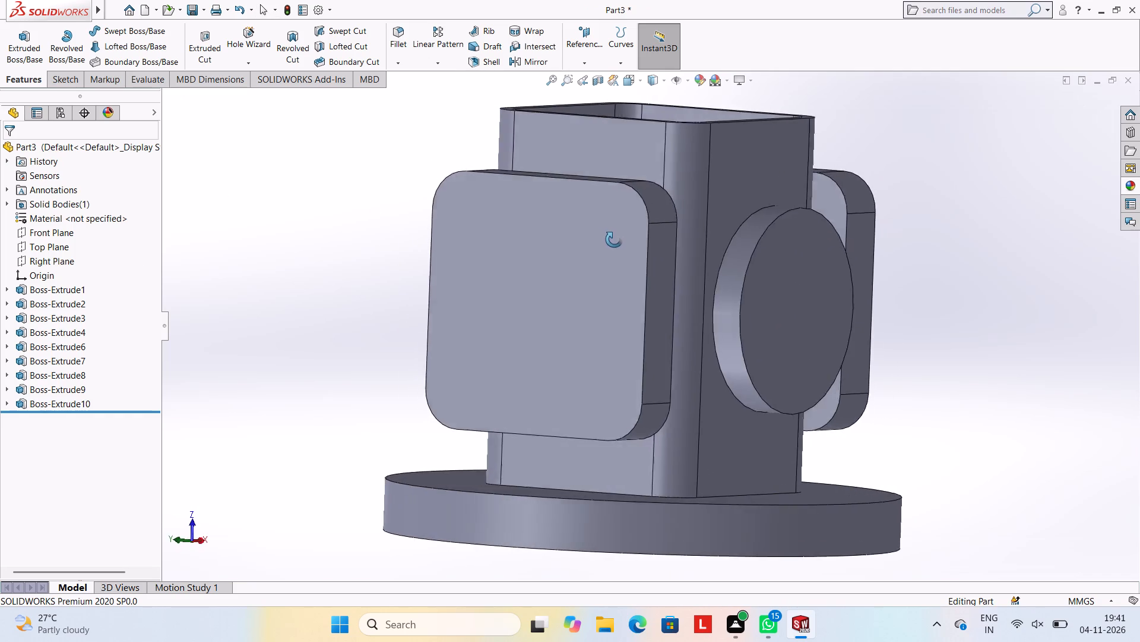
pyautogui.moveTo(614, 240); pyautogui.dragTo(712, 237, button='middle')
pyautogui.moveTo(691, 233); pyautogui.dragTo(705, 233, button='middle')
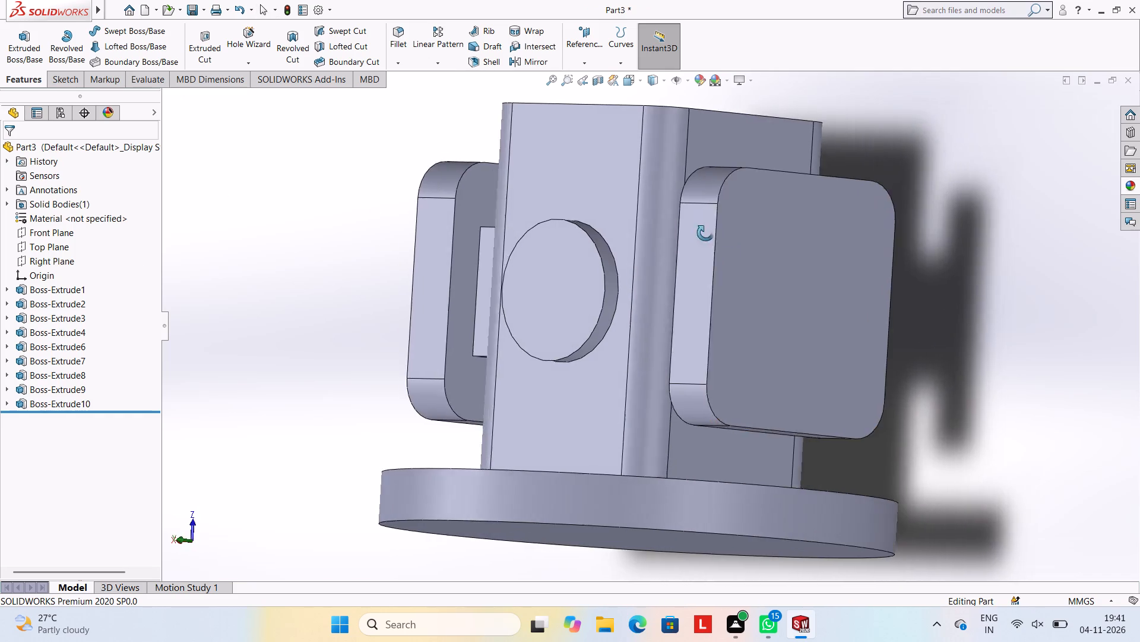
pyautogui.moveTo(705, 233); pyautogui.dragTo(730, 233, button='middle')
pyautogui.click(571, 275)
pyautogui.click(629, 242)
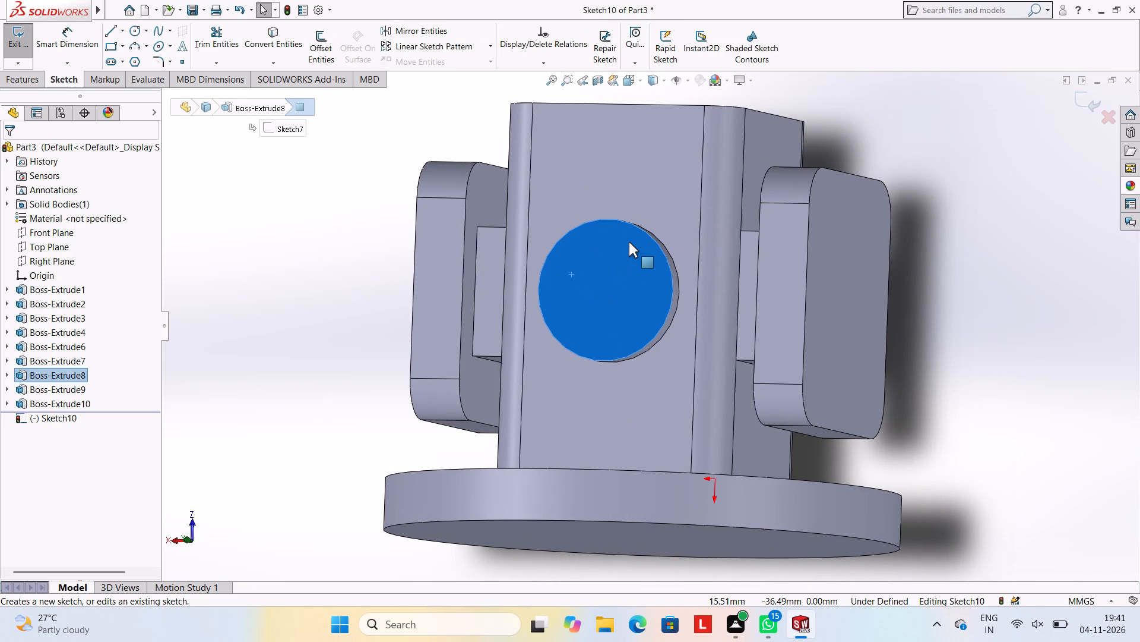
pyautogui.hotkey('ctrl', '8')
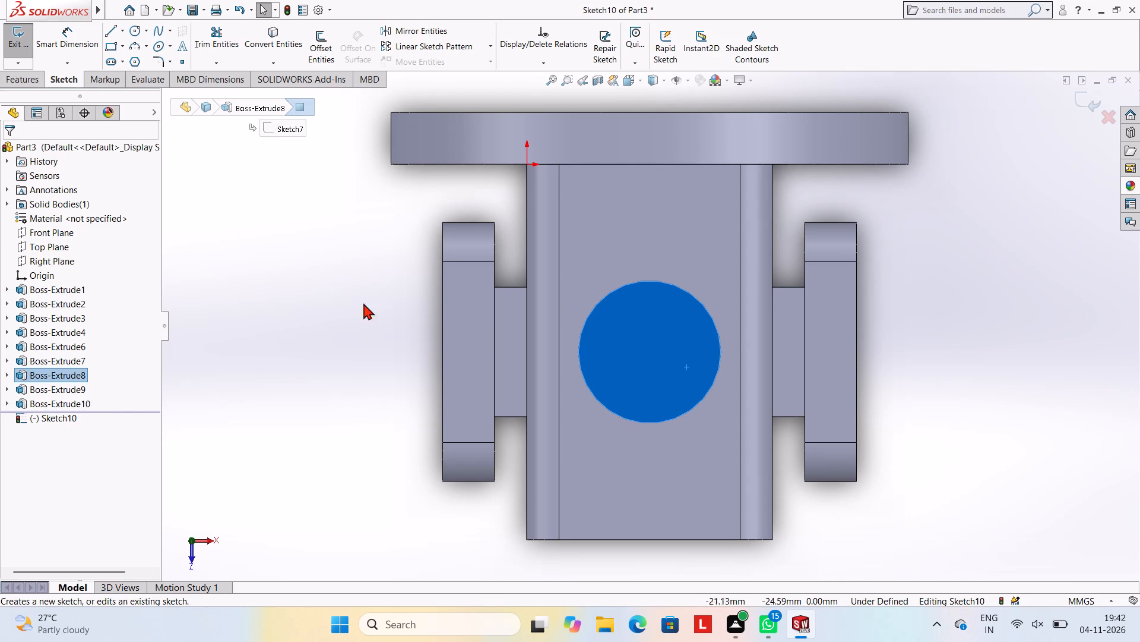
# Draw a 32 mm diameter circle concentric with the 22 mm boss on the +Y side.
pyautogui.click(137, 33)
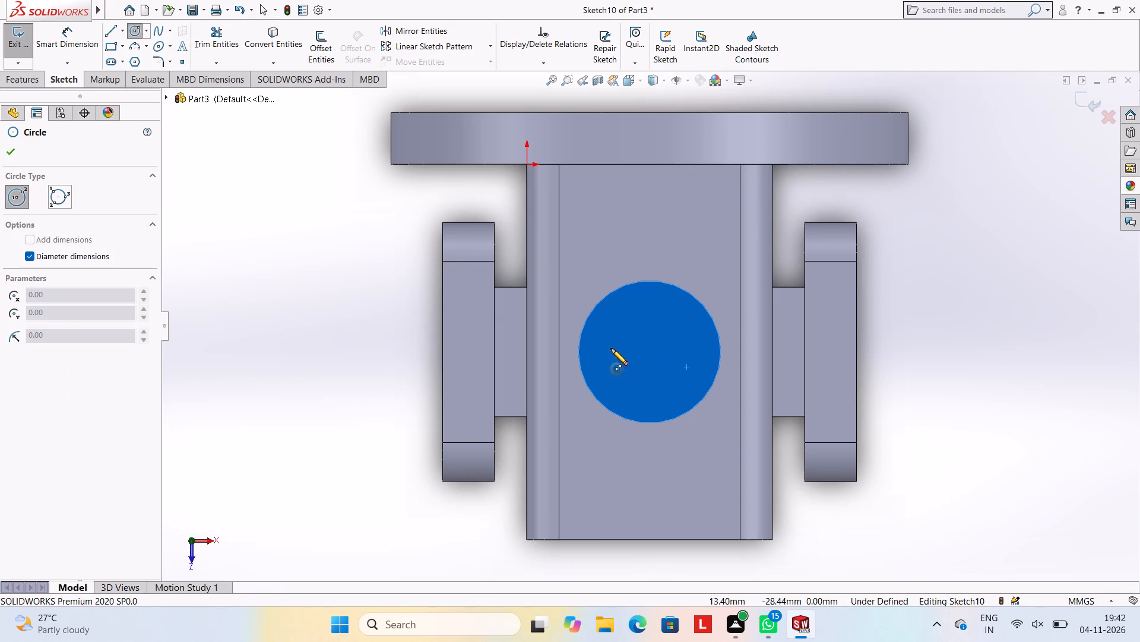
pyautogui.click(650, 351)
pyautogui.press('Escape')
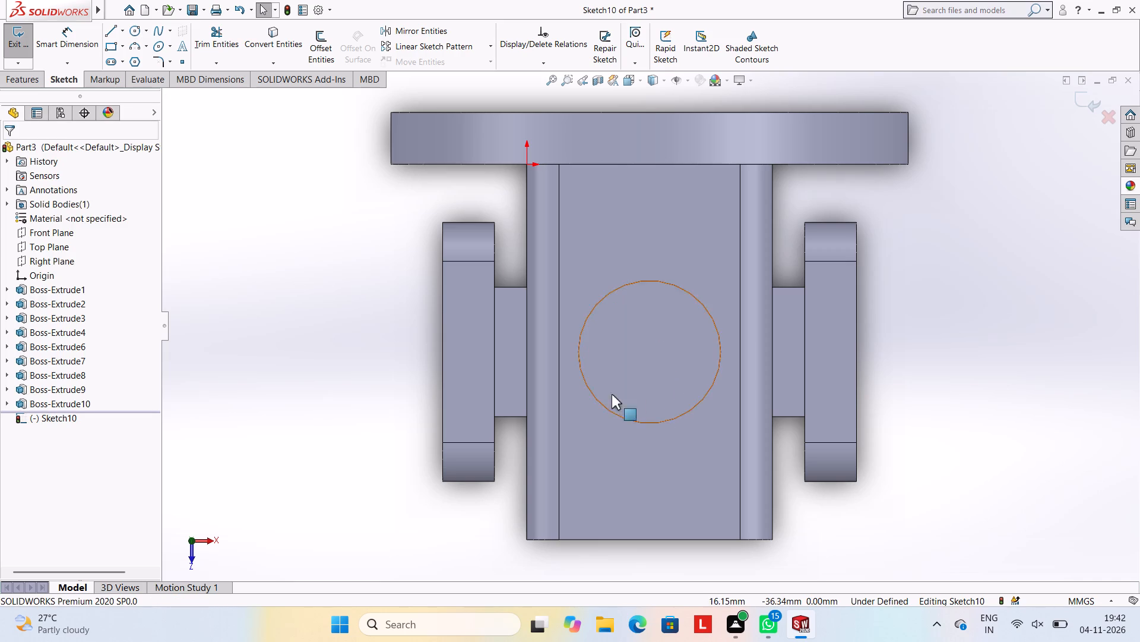
pyautogui.click(135, 28)
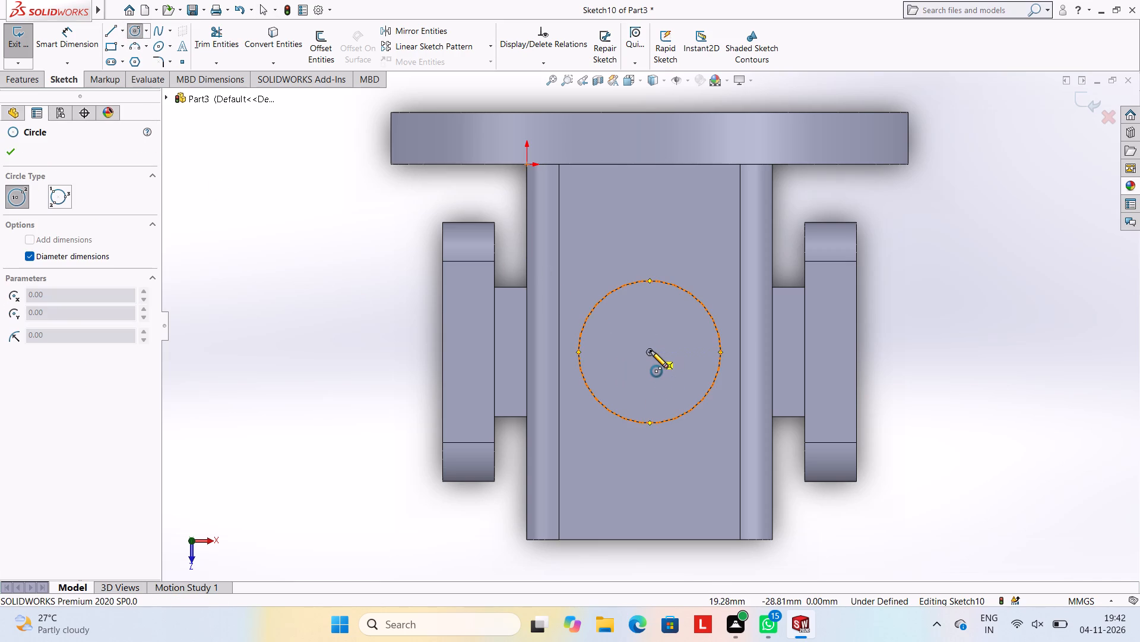
pyautogui.click(648, 351)
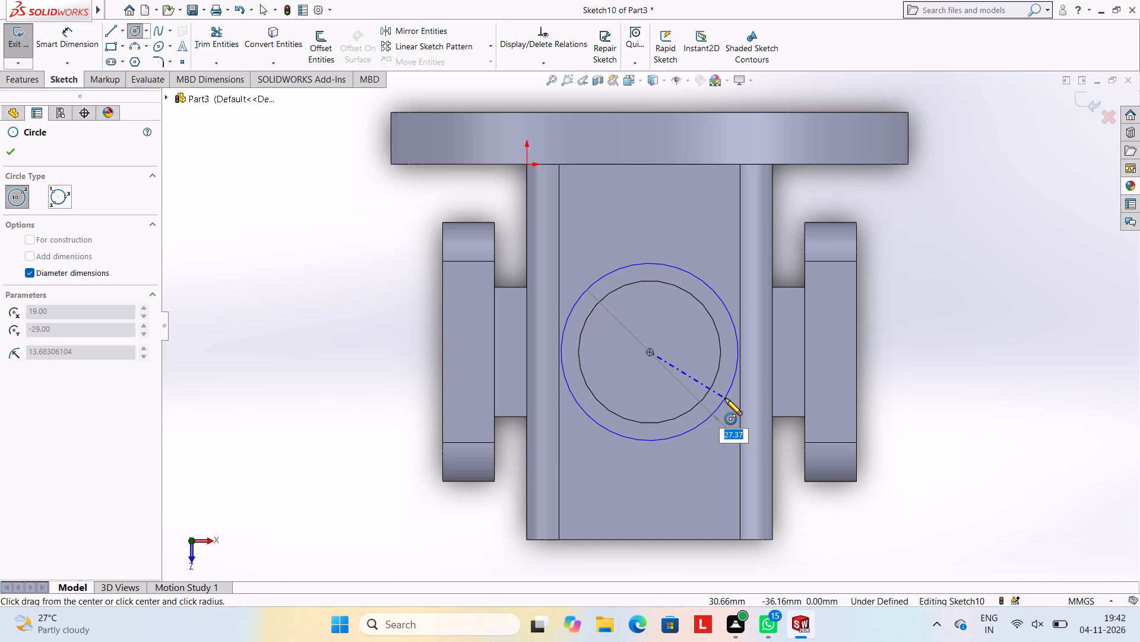
pyautogui.write('32')
pyautogui.press('Return')
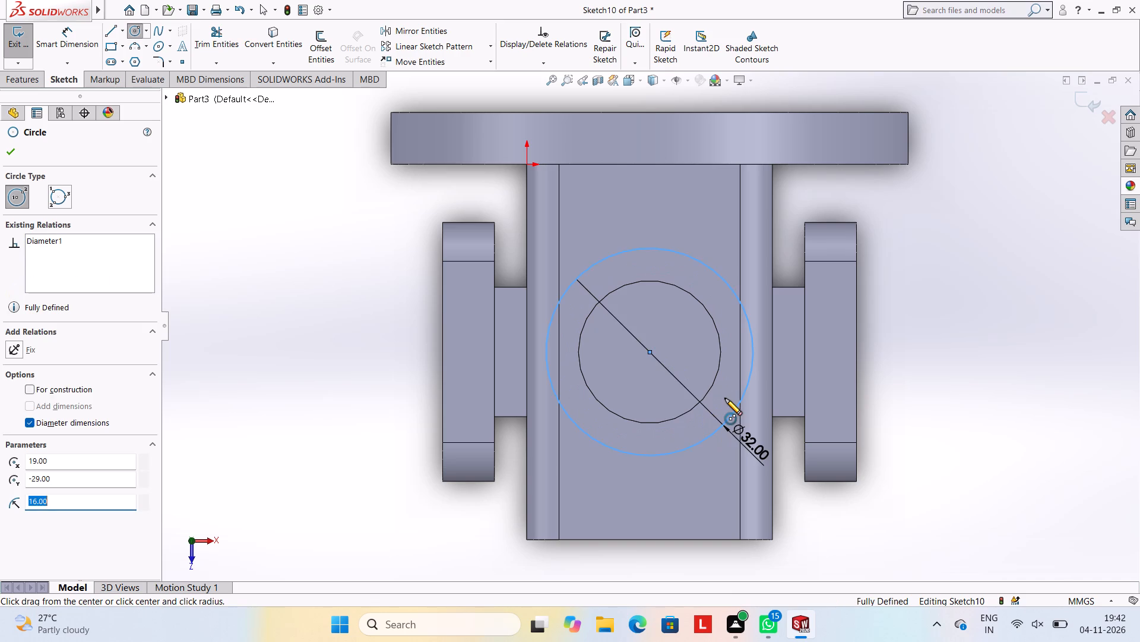
pyautogui.press('Escape')
pyautogui.press('Escape')
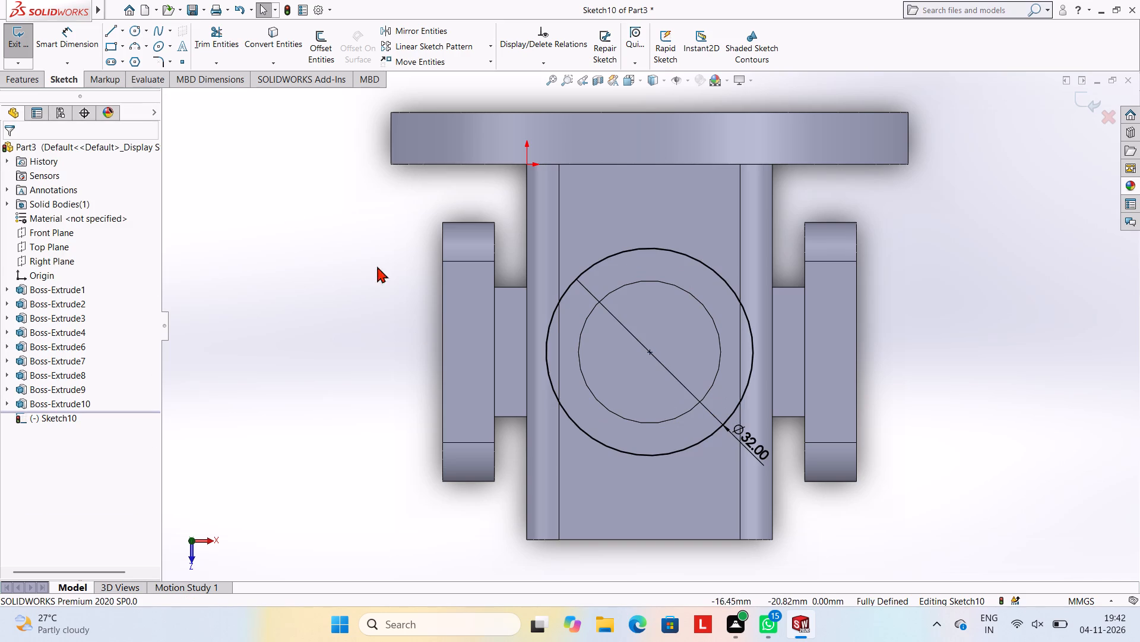
# Extrude the 32 mm circle 5 mm outward from the +Y boss, merged with the body.
pyautogui.click(25, 75)
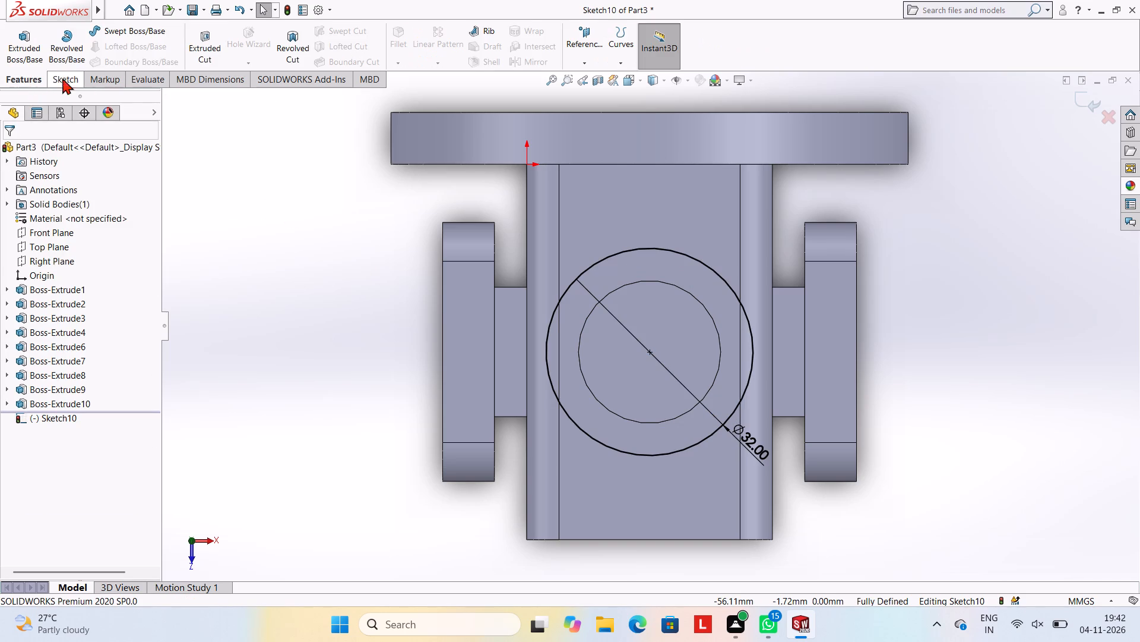
pyautogui.click(28, 34)
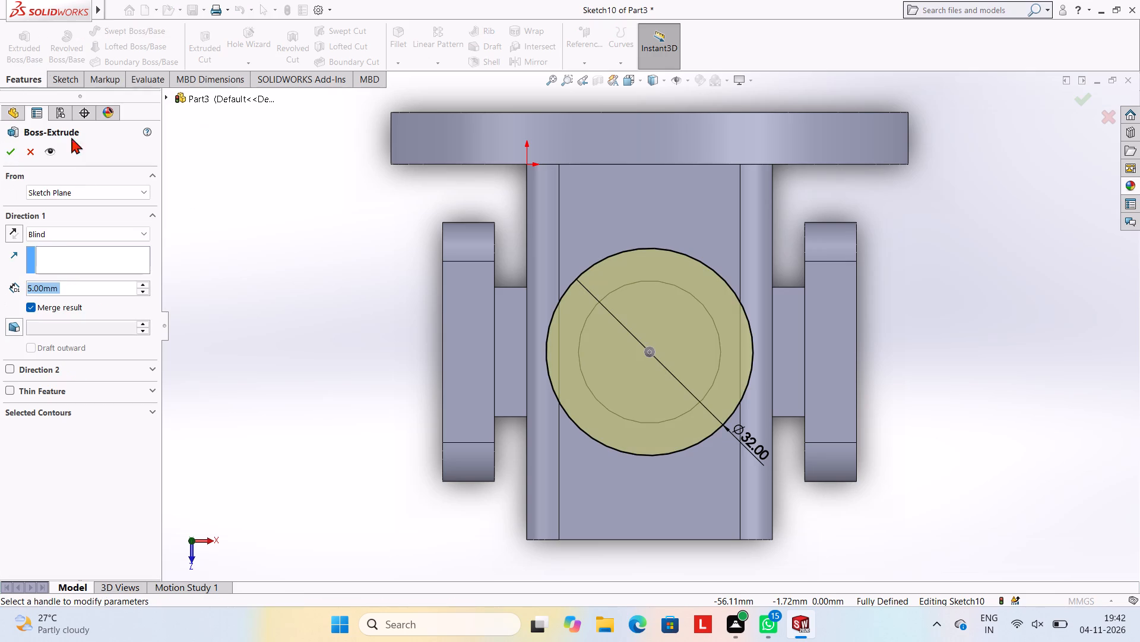
pyautogui.click(14, 150)
pyautogui.click(260, 195)
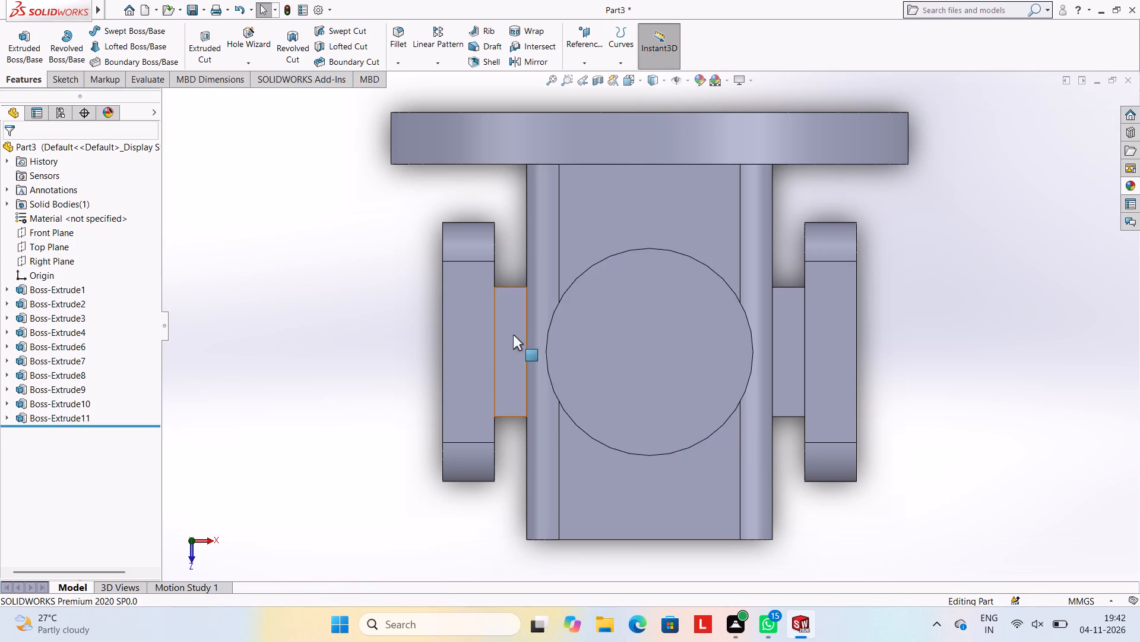
# Inspect the tube's open end, the side plates and both round ±Y discs from several angles.
pyautogui.scroll(1, 667, 365)
pyautogui.moveTo(663, 365); pyautogui.dragTo(620, 181, button='middle')
pyautogui.moveTo(759, 287); pyautogui.dragTo(794, 206, button='middle')
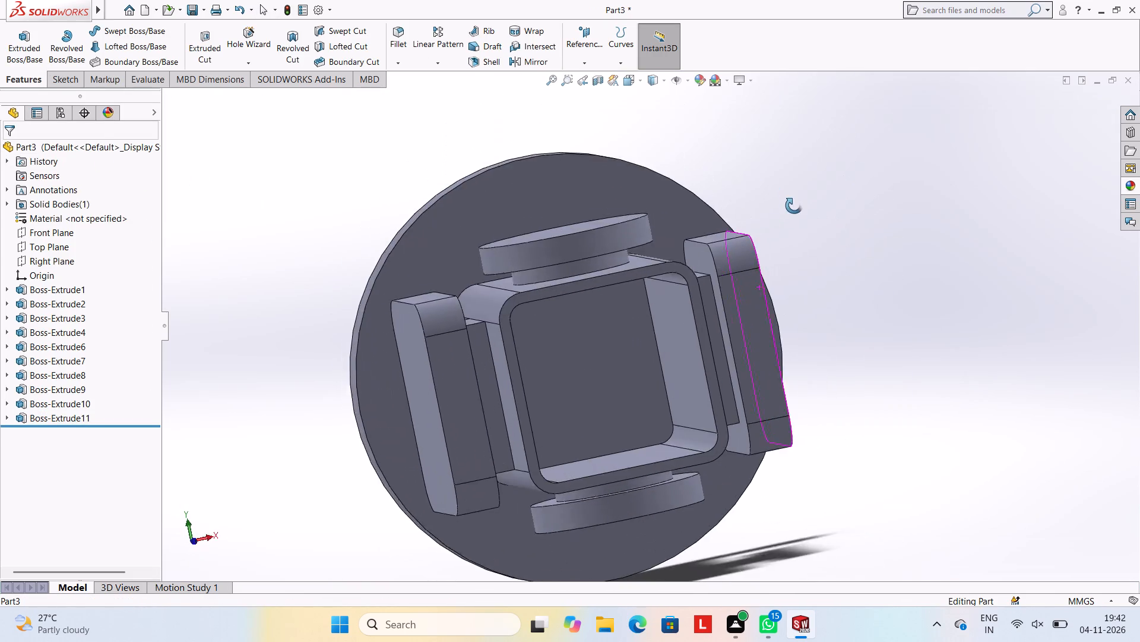
pyautogui.moveTo(794, 206); pyautogui.dragTo(796, 215, button='middle')
pyautogui.scroll(3, 797, 314)
pyautogui.scroll(-1, 799, 306)
pyautogui.moveTo(799, 306); pyautogui.dragTo(805, 267, button='middle')
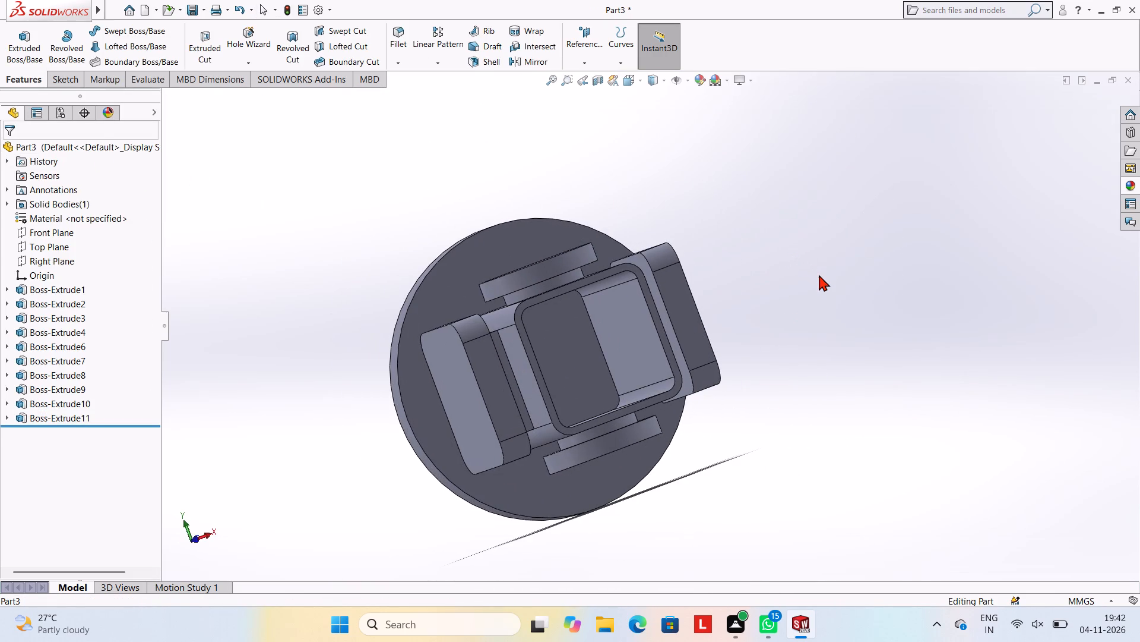
pyautogui.moveTo(810, 265); pyautogui.dragTo(762, 248, button='middle')
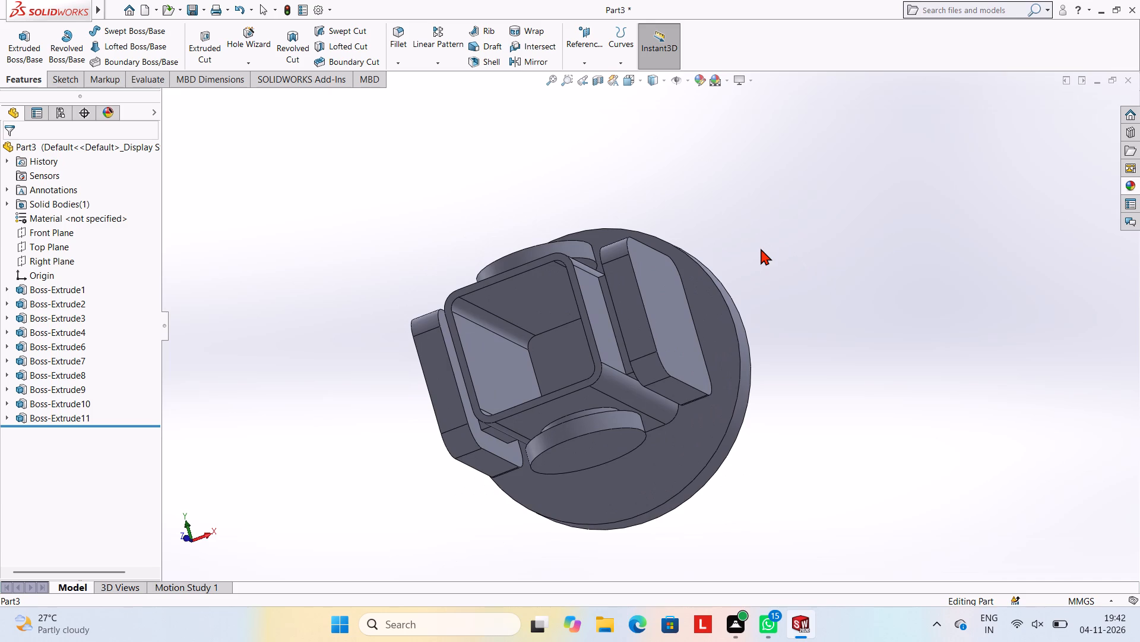
# Start a sketch on the outer face of the 32 mm disc on the -Y side and view it face-on.
pyautogui.moveTo(761, 248); pyautogui.dragTo(788, 254, button='middle')
pyautogui.moveTo(777, 263); pyautogui.dragTo(746, 211, button='middle')
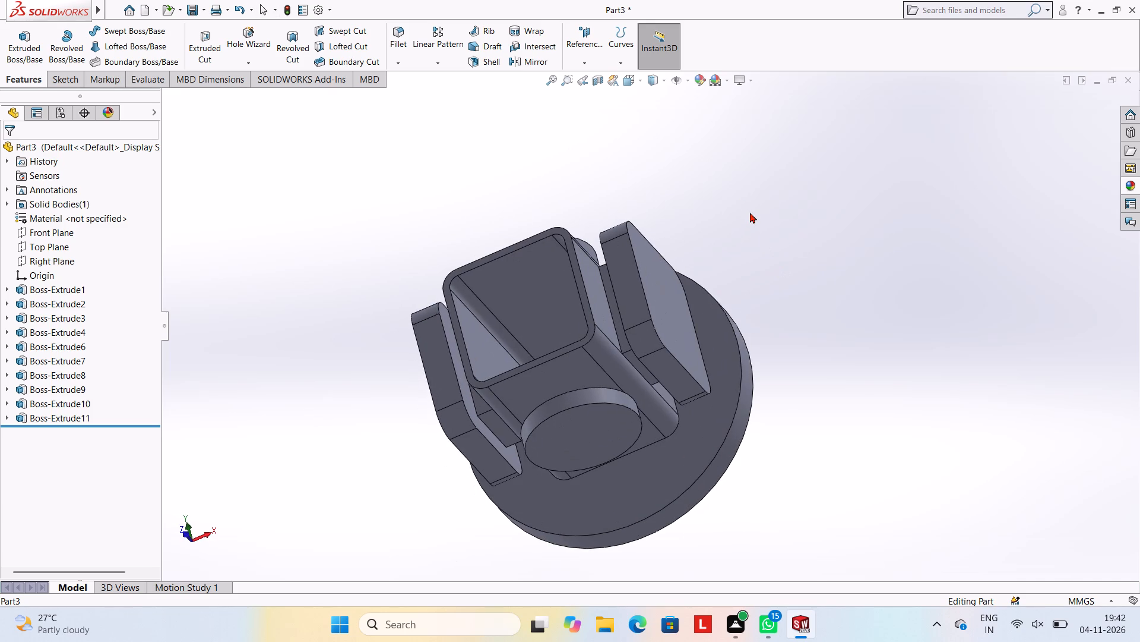
pyautogui.moveTo(759, 219); pyautogui.dragTo(775, 207, button='middle')
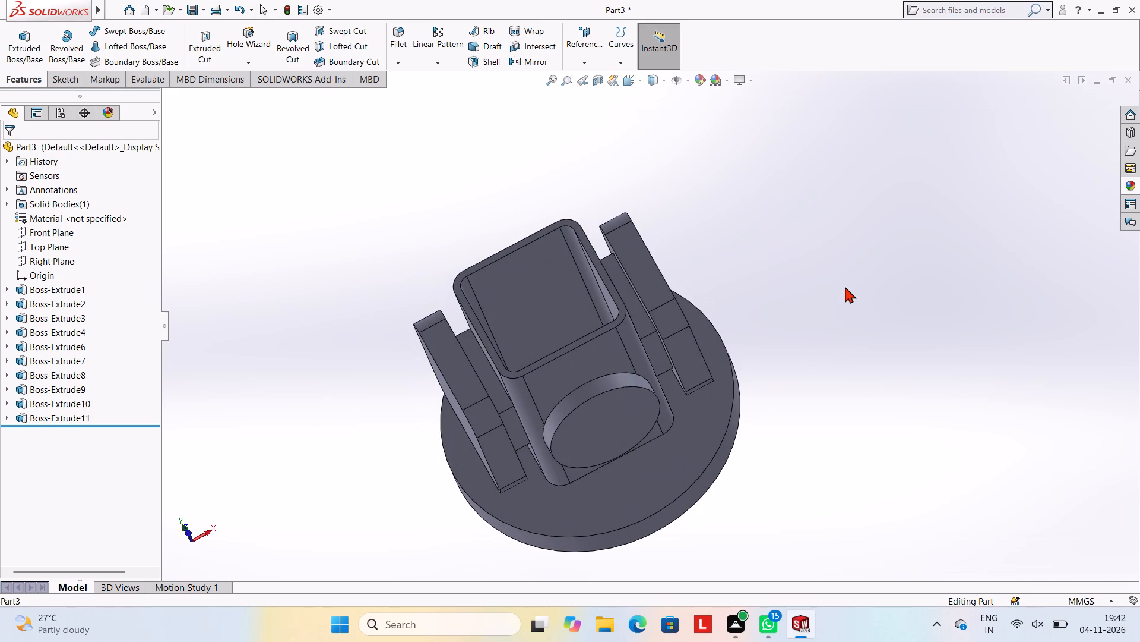
pyautogui.moveTo(895, 307); pyautogui.dragTo(847, 226, button='middle')
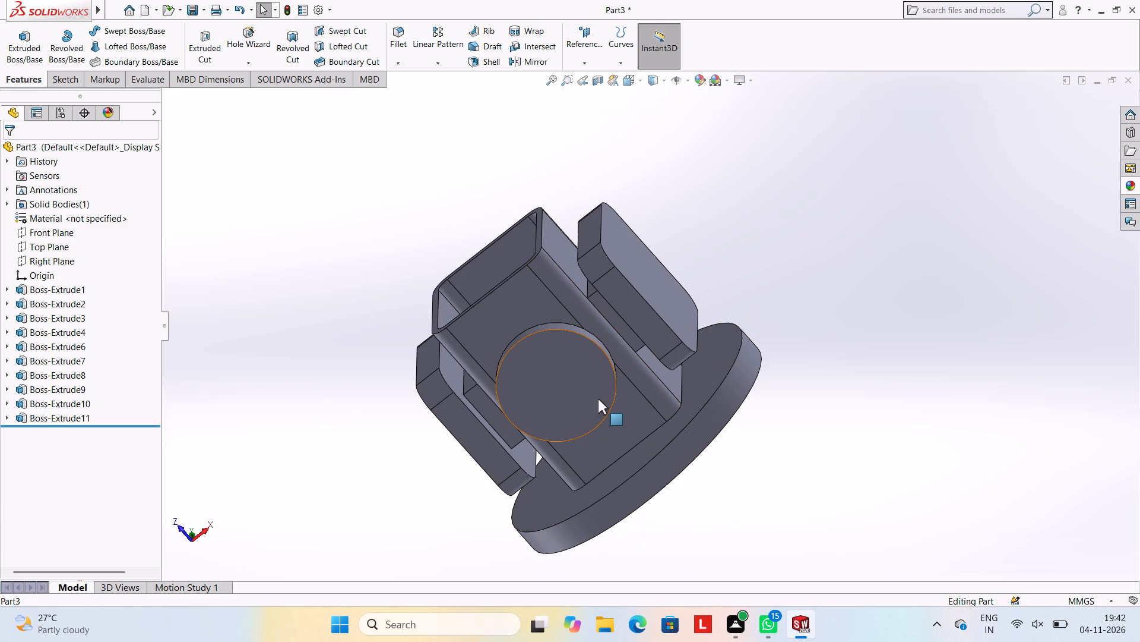
pyautogui.click(556, 376)
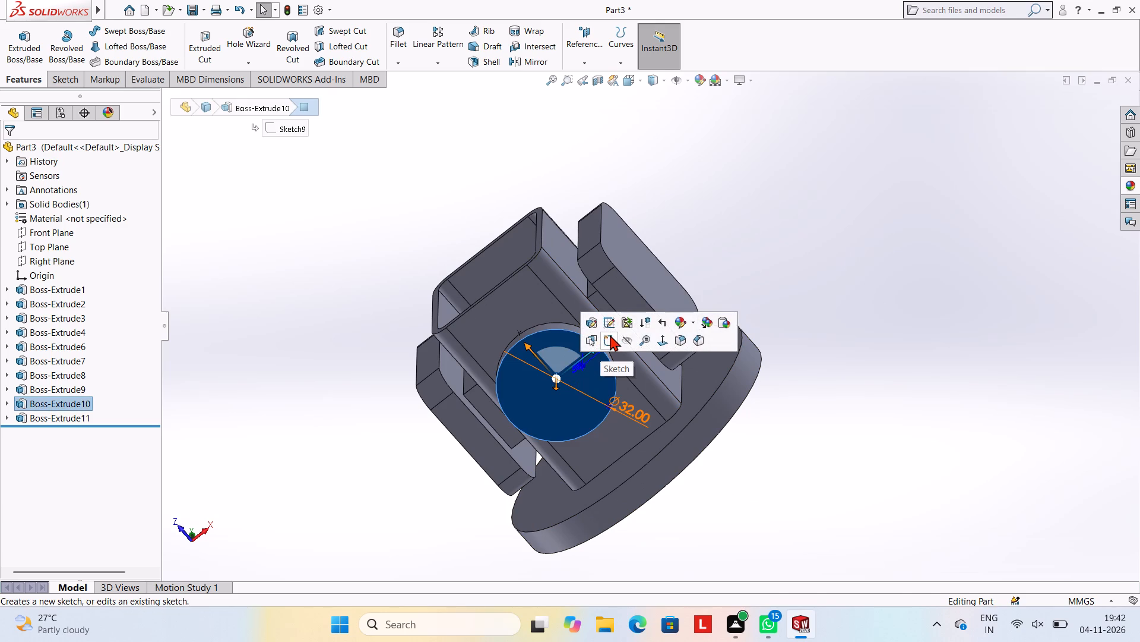
pyautogui.click(610, 335)
pyautogui.hotkey('ctrl', '8')
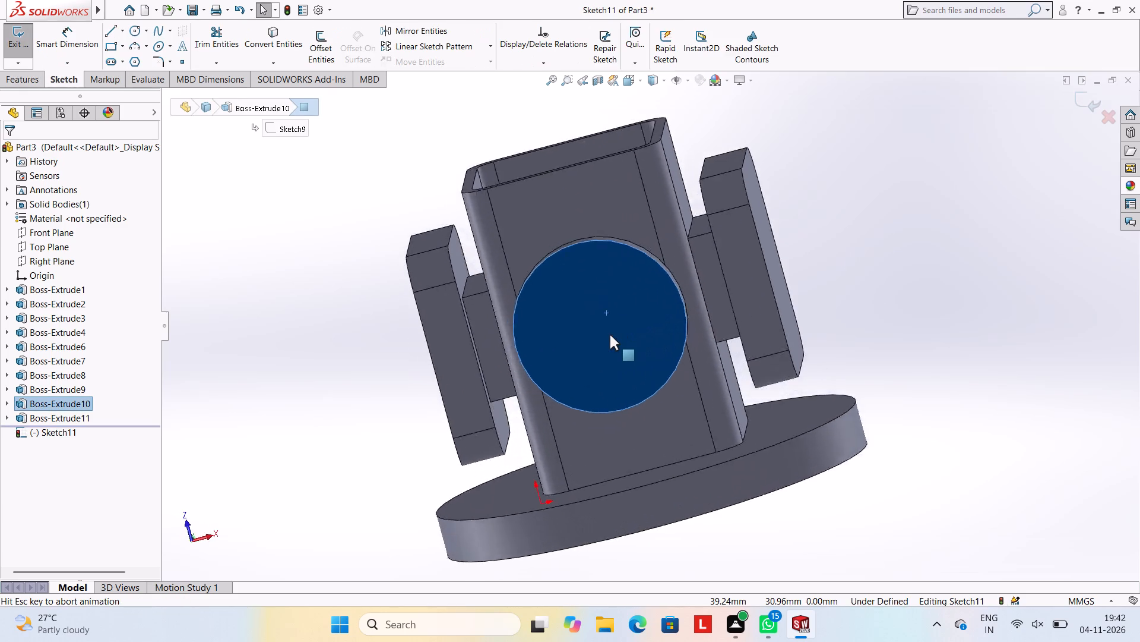
pyautogui.press('Escape')
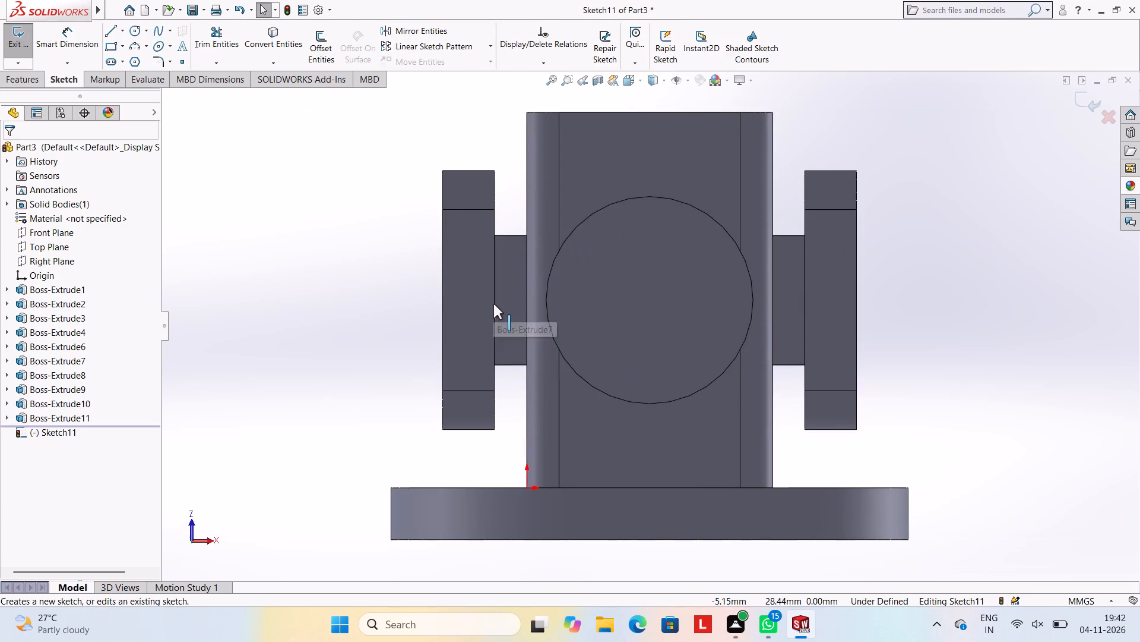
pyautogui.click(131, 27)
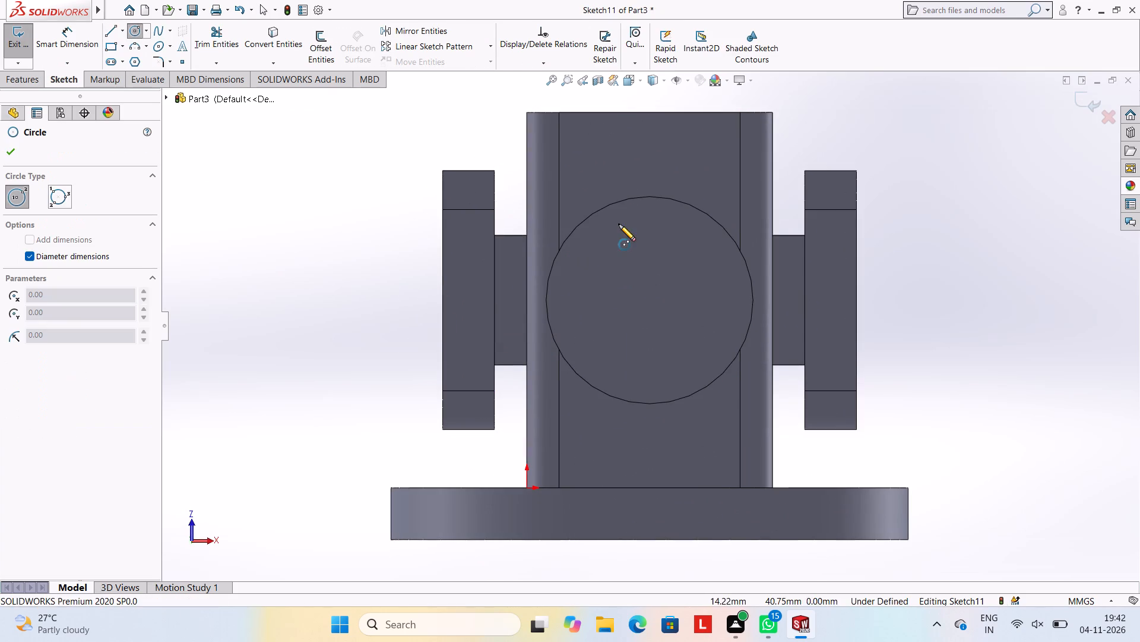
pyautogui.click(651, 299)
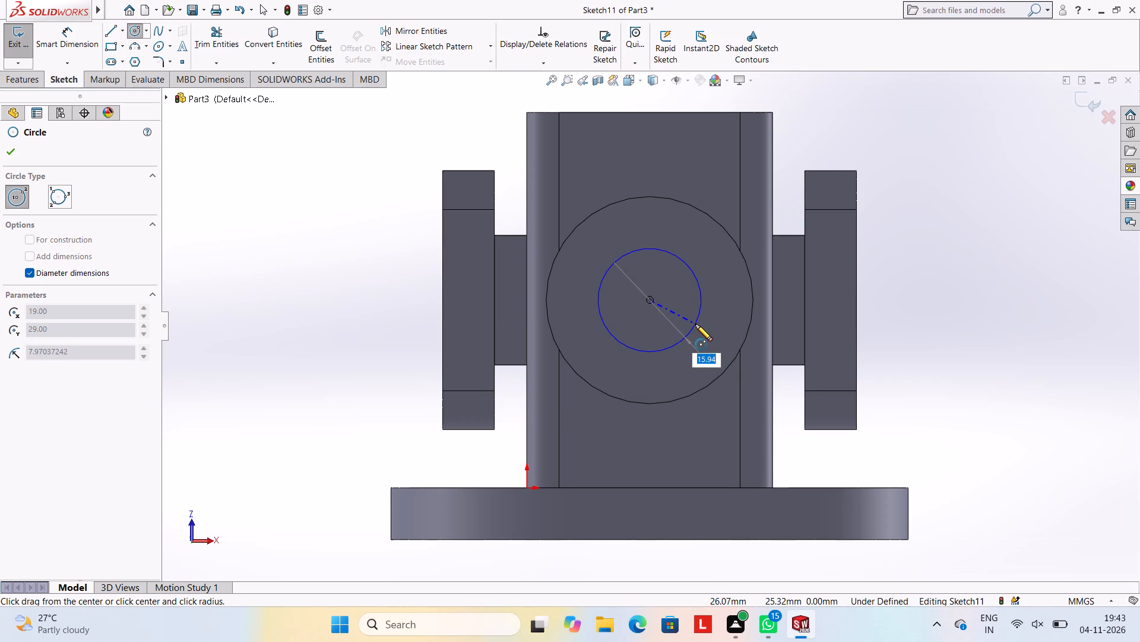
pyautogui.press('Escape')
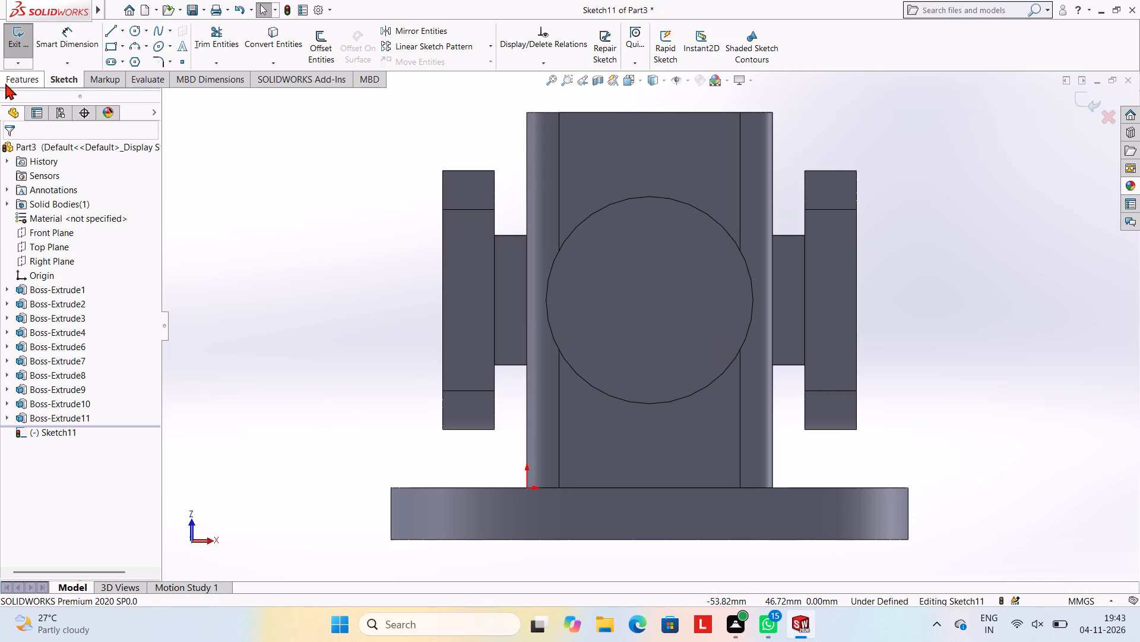
# Draw a circle of 12.50 mm radius concentric with the 32 mm disc, dimensioned by radius.
pyautogui.click(134, 27)
pyautogui.click(35, 254)
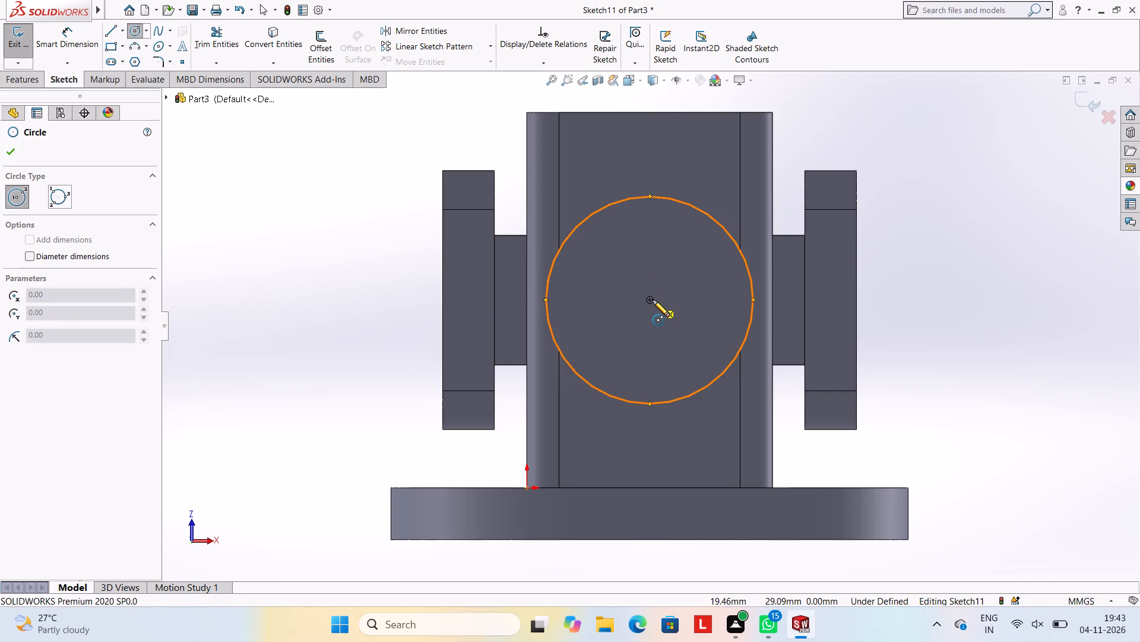
pyautogui.click(650, 299)
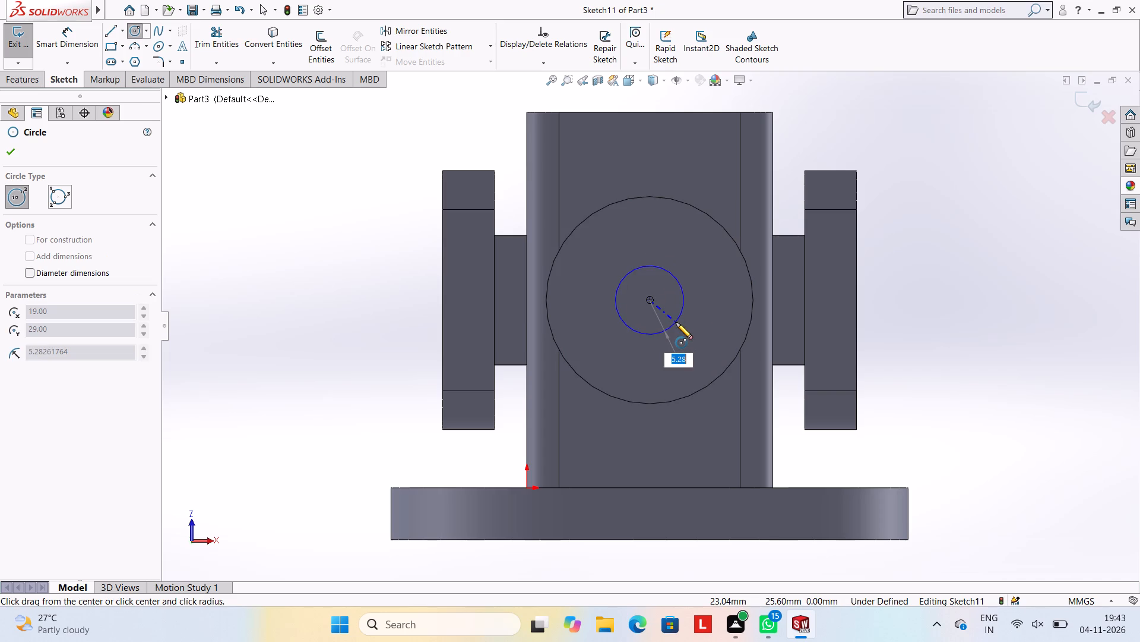
pyautogui.write('12.50')
pyautogui.press('Return')
pyautogui.press('Escape')
pyautogui.press('Escape')
pyautogui.press('Escape')
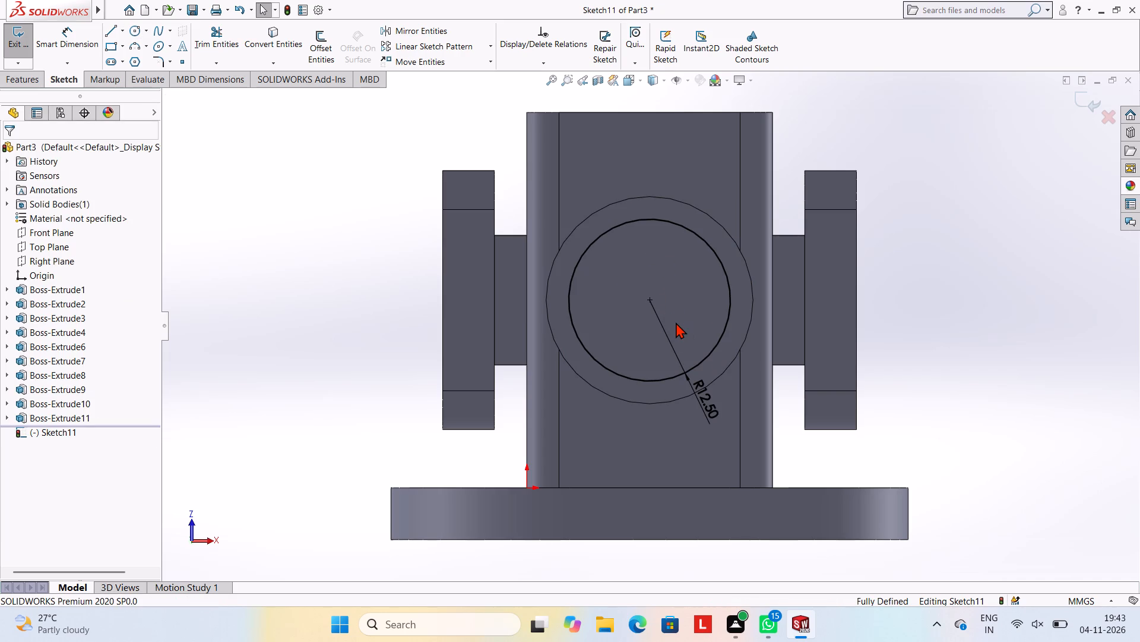
pyautogui.press('Escape')
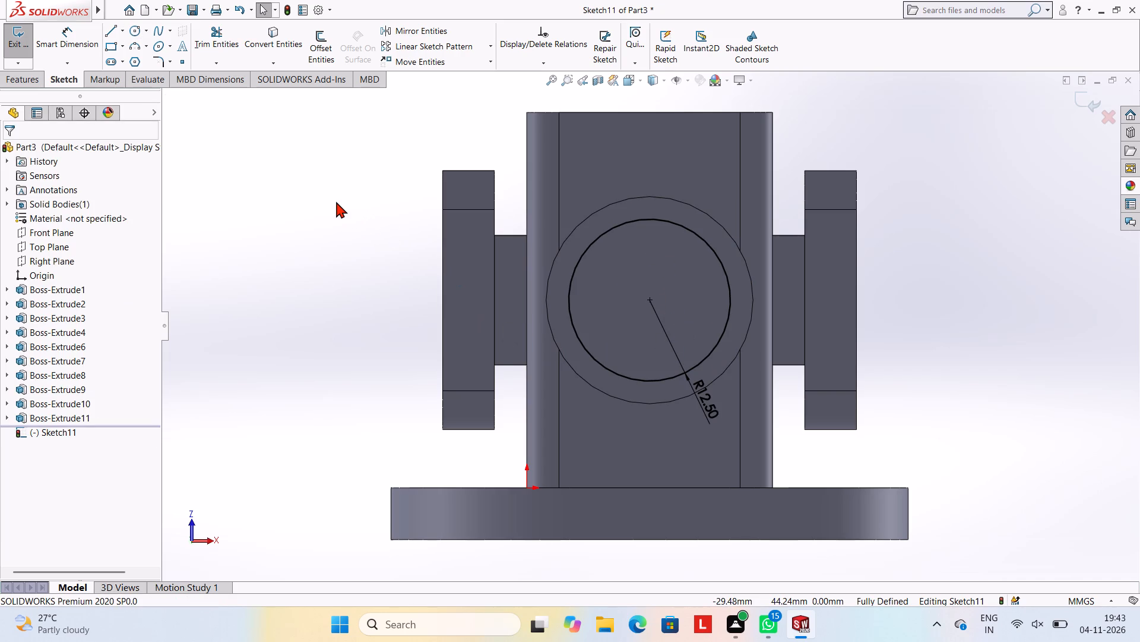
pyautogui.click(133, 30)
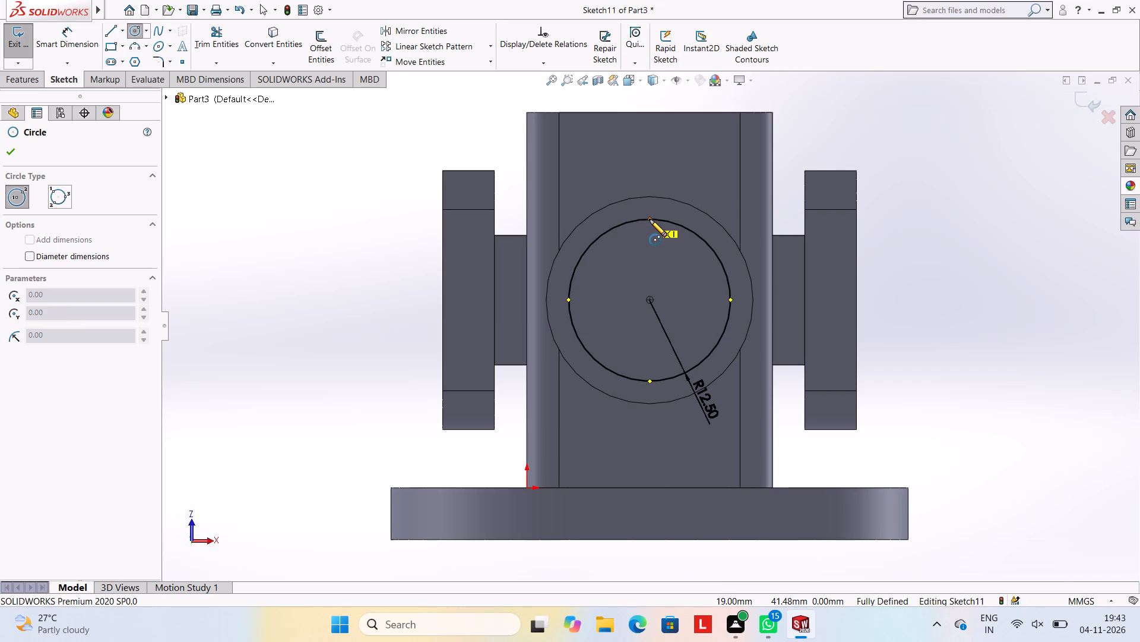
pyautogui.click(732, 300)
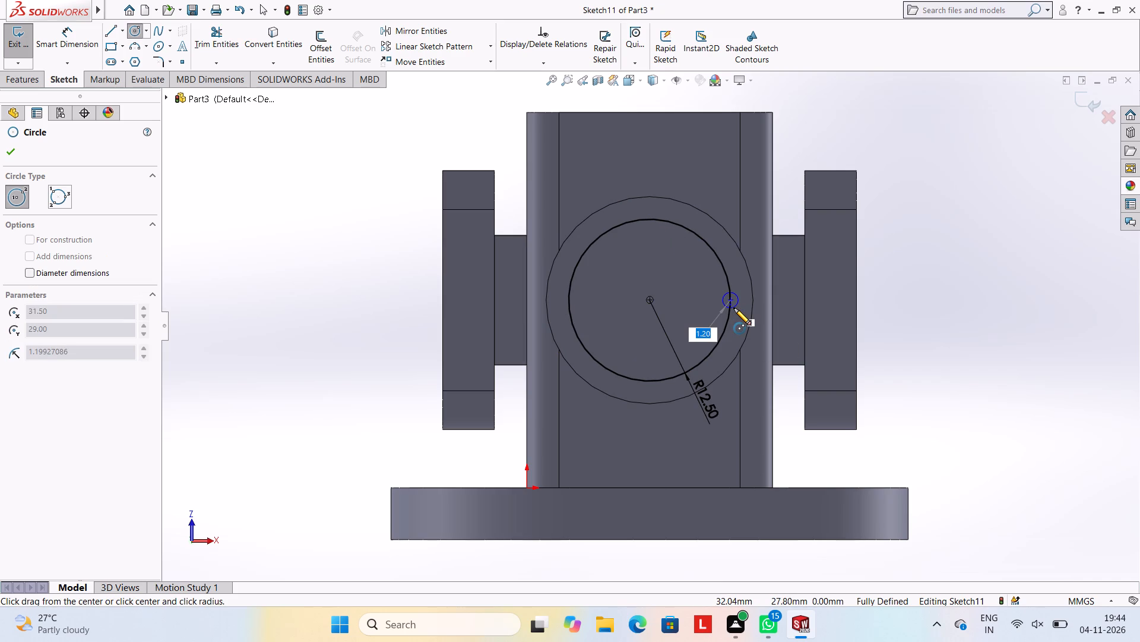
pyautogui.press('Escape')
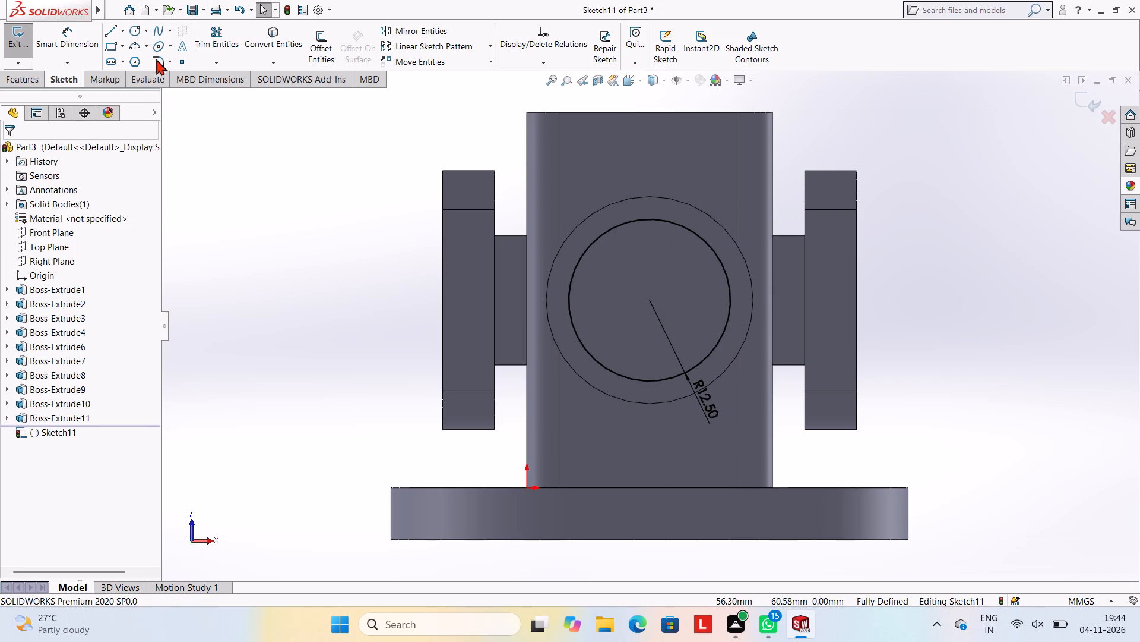
# Draw a 3 mm diameter circle centred on the +X quadrant point of the 12.50 mm radius circle, dimensioned by diameter.
pyautogui.click(135, 36)
pyautogui.click(45, 253)
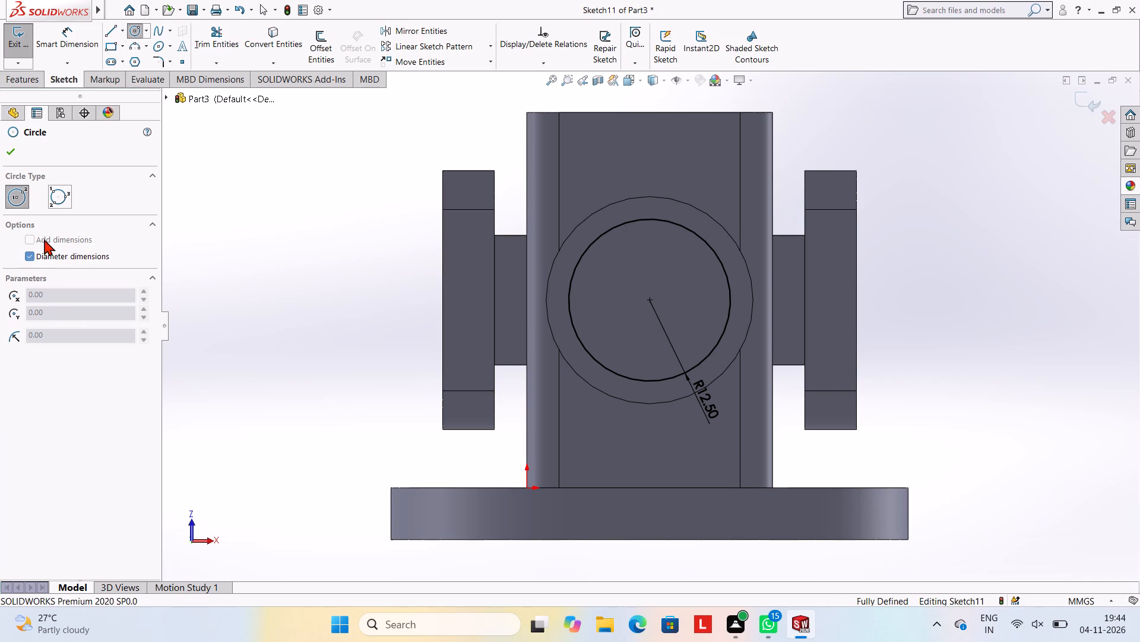
pyautogui.click(731, 300)
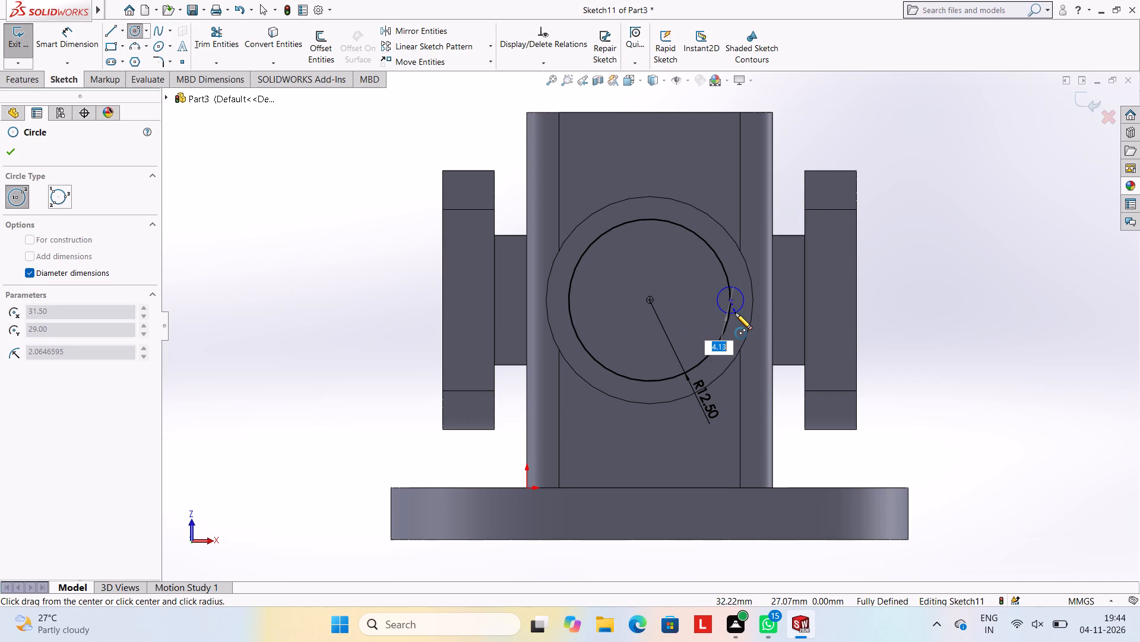
pyautogui.press('3')
pyautogui.press('Return')
pyautogui.press('Escape')
pyautogui.press('Escape')
pyautogui.press('Escape')
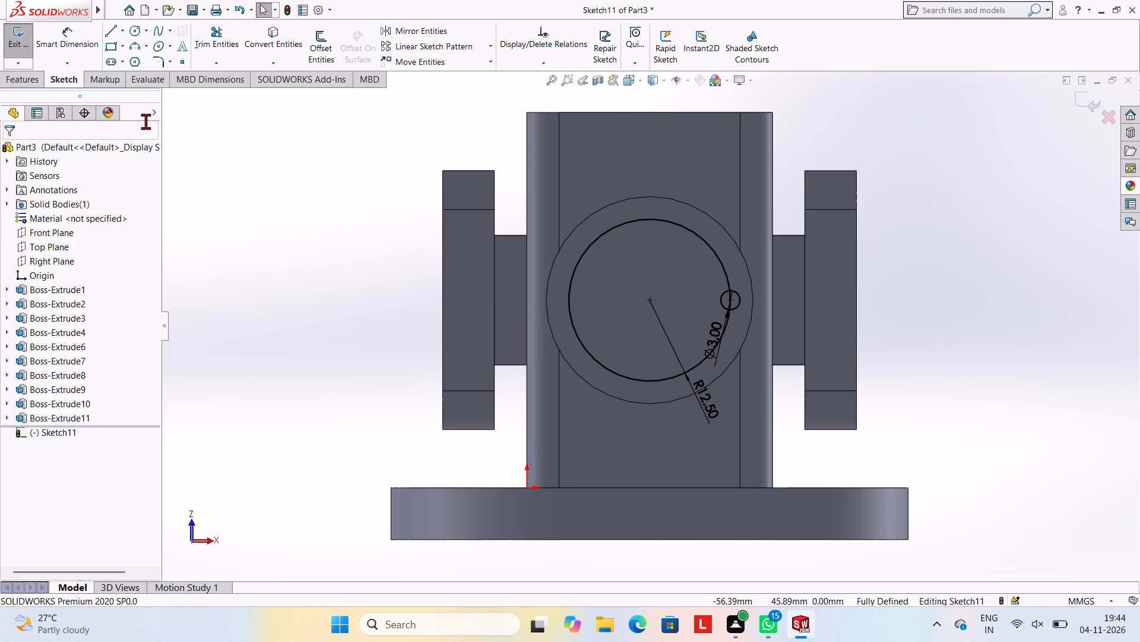
# Circular-pattern the 3 mm circle about the disc's centre as 8 equally spaced instances over 360 degrees.
pyautogui.click(740, 307)
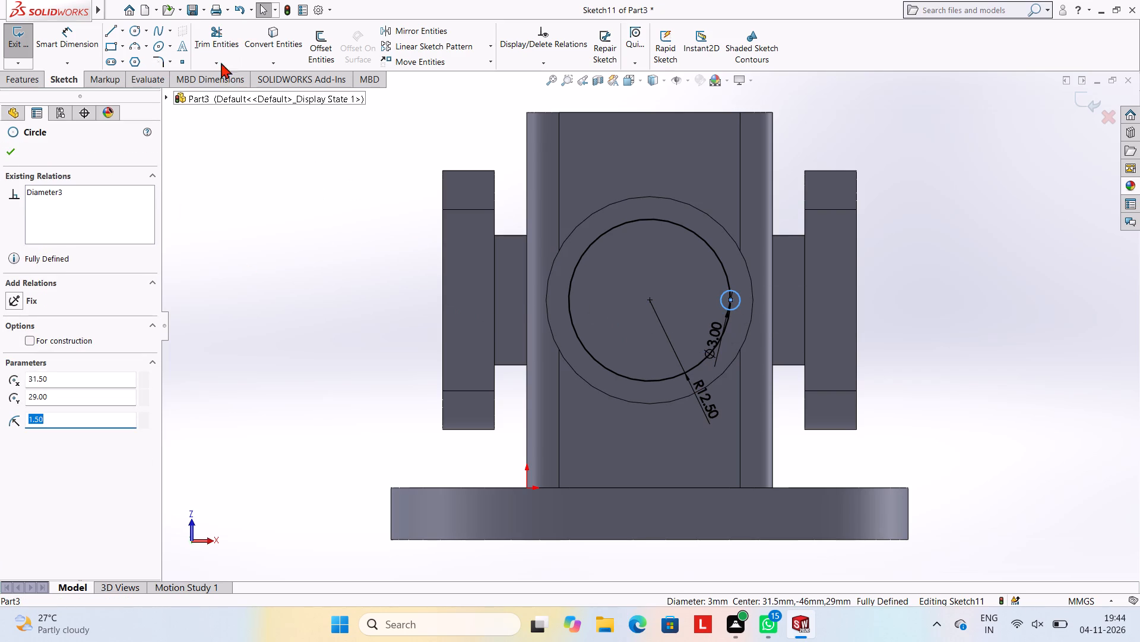
pyautogui.click(490, 43)
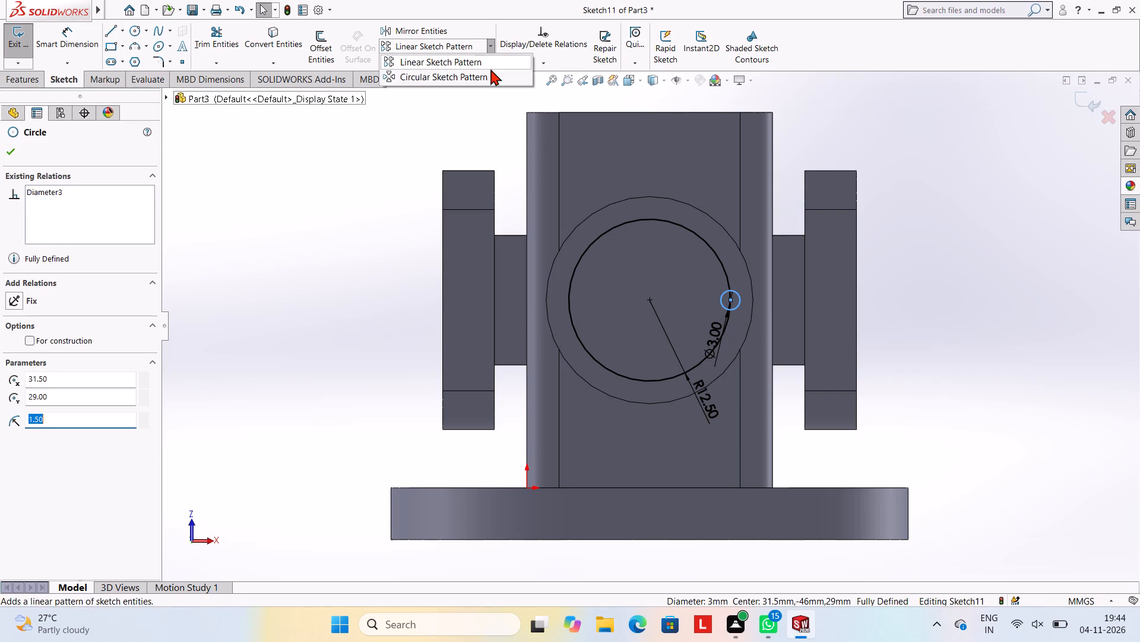
pyautogui.click(487, 73)
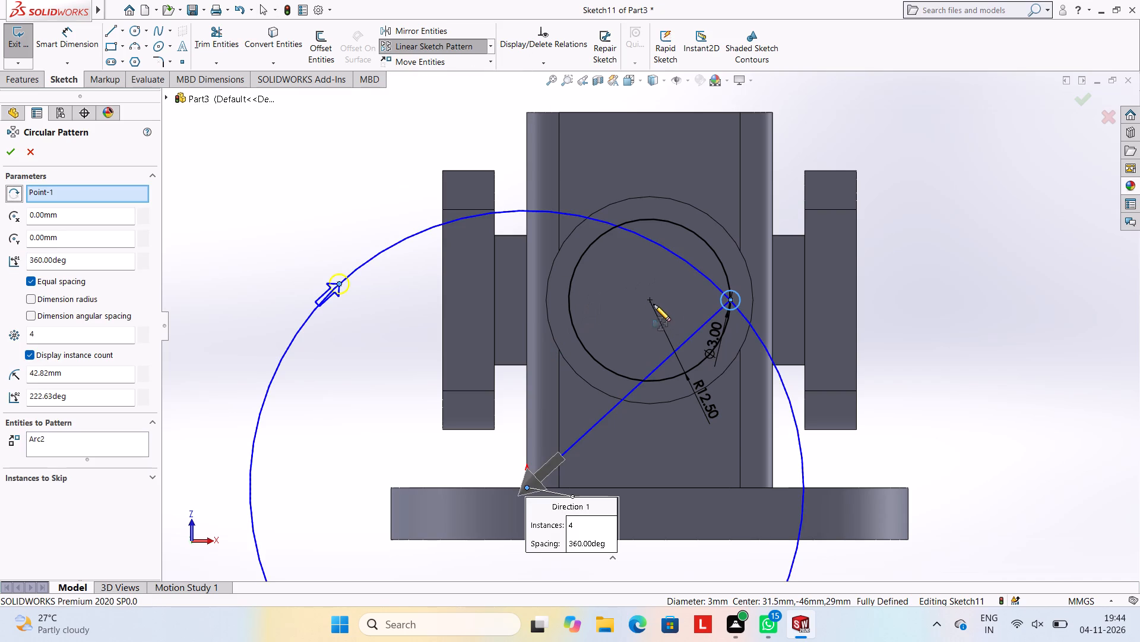
pyautogui.click(650, 301)
pyautogui.click(106, 193)
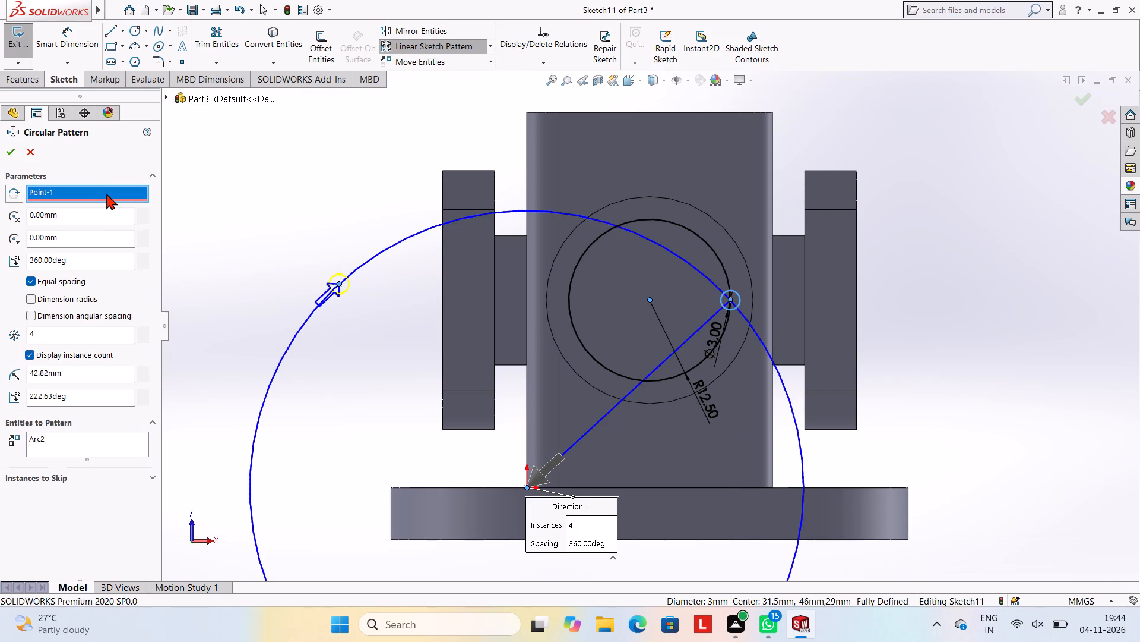
pyautogui.click(106, 193)
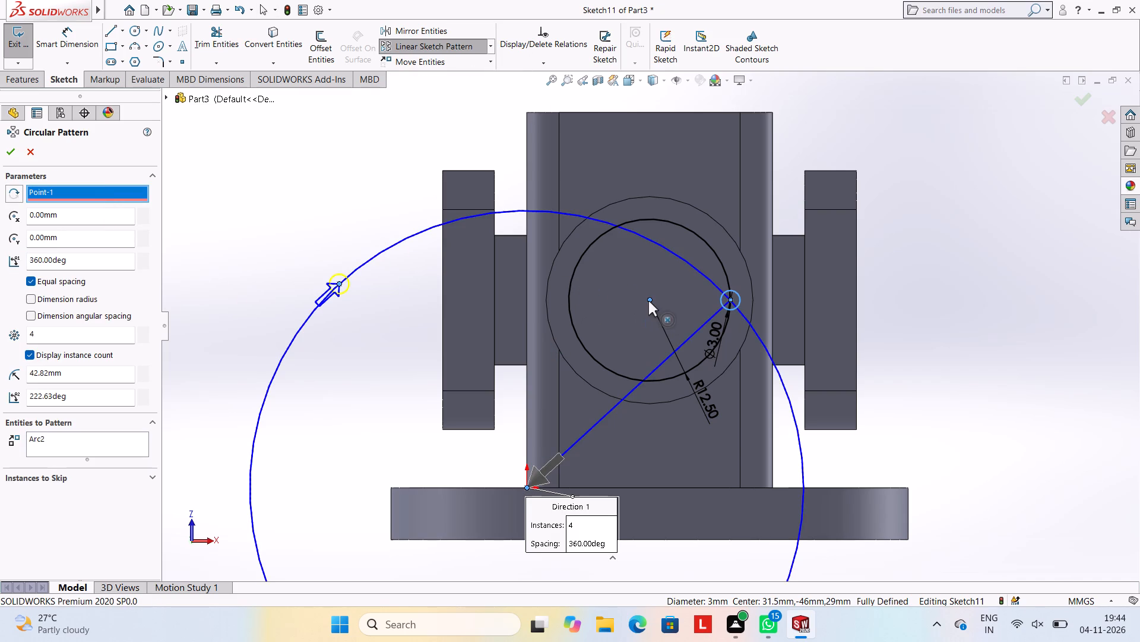
pyautogui.click(648, 301)
pyautogui.click(84, 341)
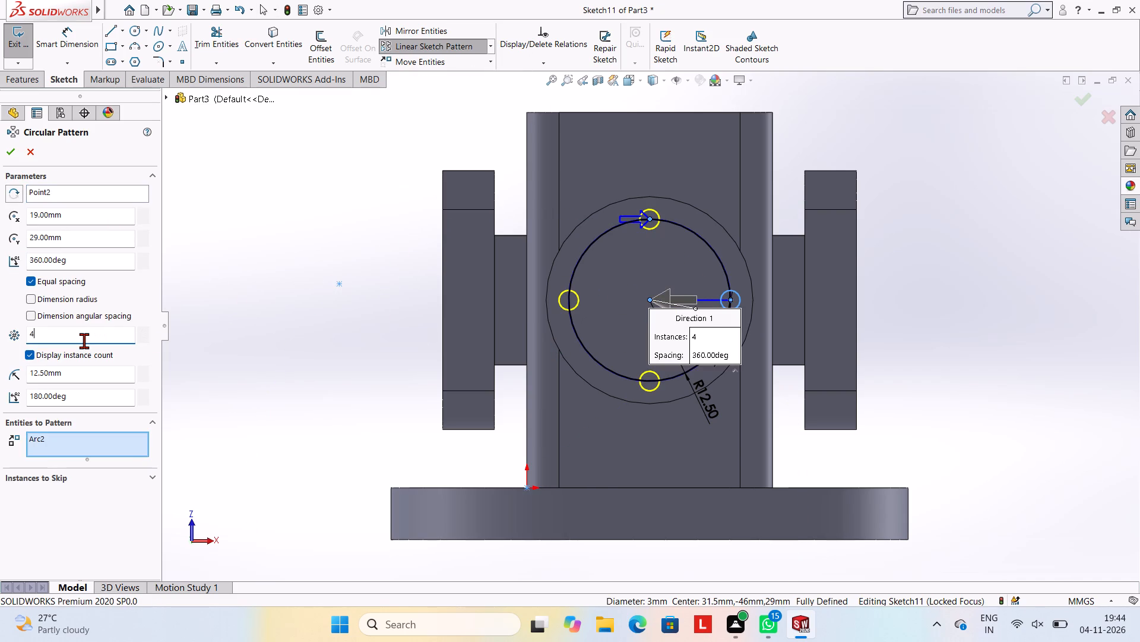
pyautogui.press('BackSpace')
pyautogui.press('8')
pyautogui.press('Return')
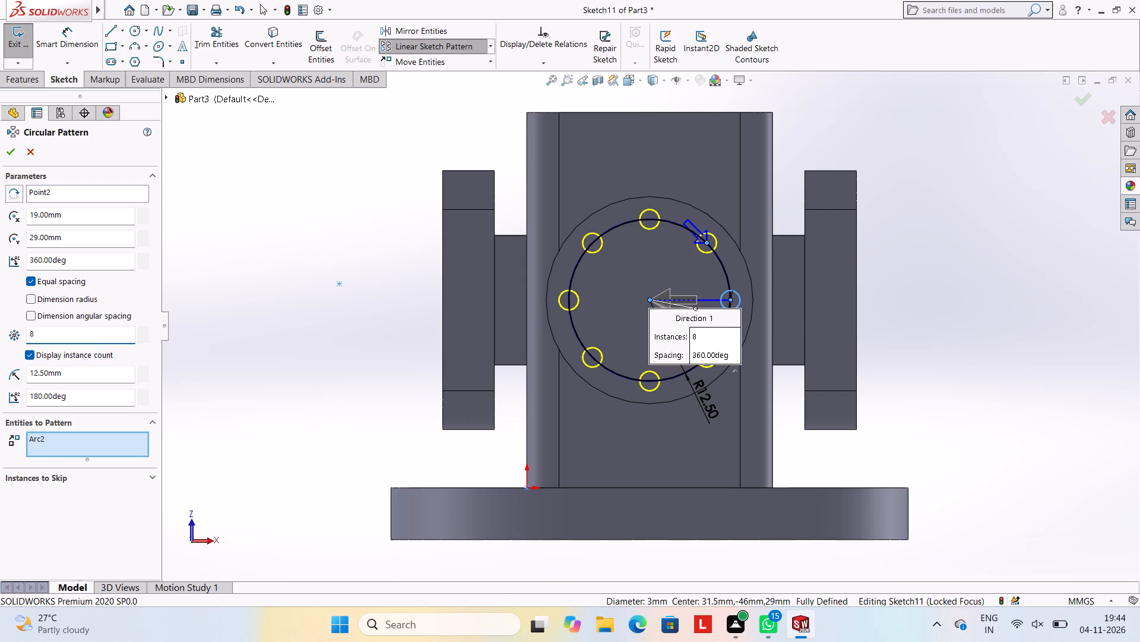
pyautogui.click(9, 150)
pyautogui.click(332, 236)
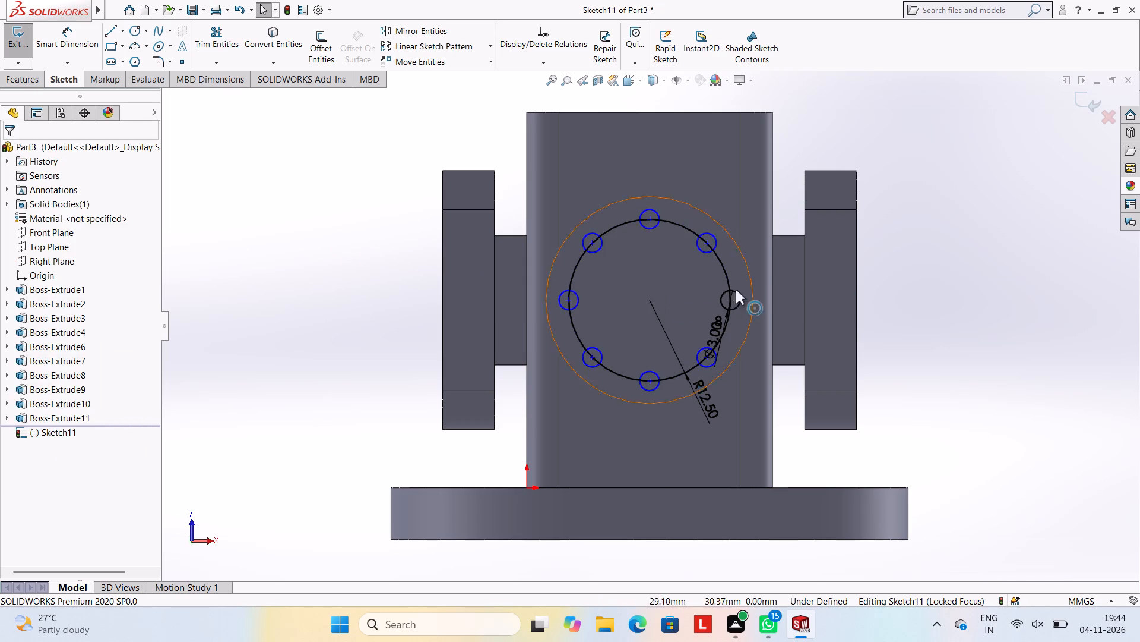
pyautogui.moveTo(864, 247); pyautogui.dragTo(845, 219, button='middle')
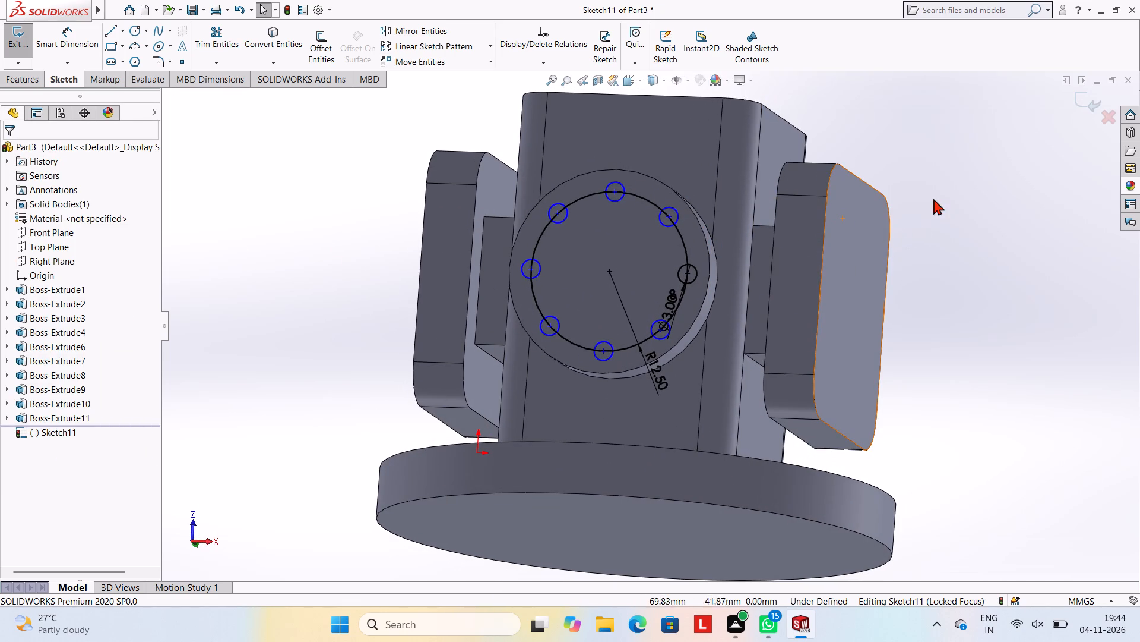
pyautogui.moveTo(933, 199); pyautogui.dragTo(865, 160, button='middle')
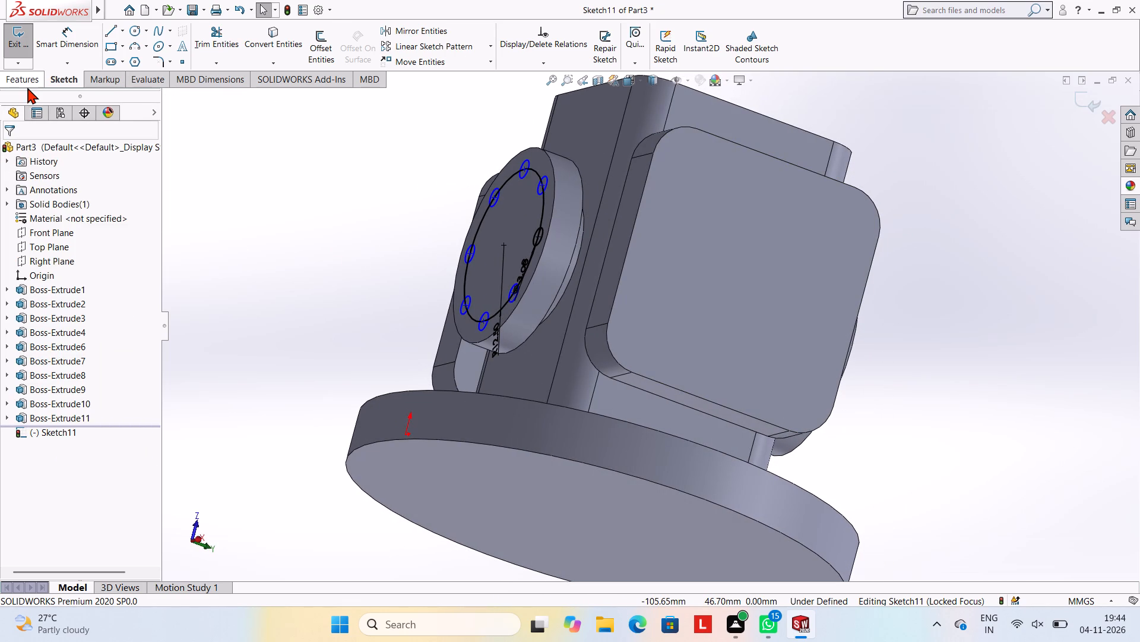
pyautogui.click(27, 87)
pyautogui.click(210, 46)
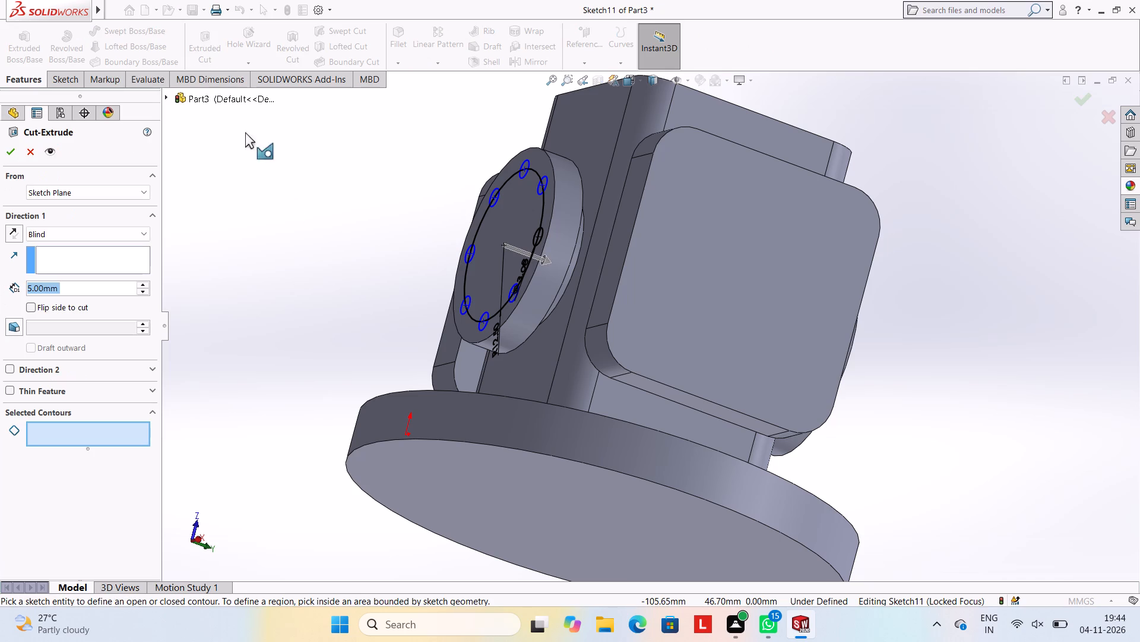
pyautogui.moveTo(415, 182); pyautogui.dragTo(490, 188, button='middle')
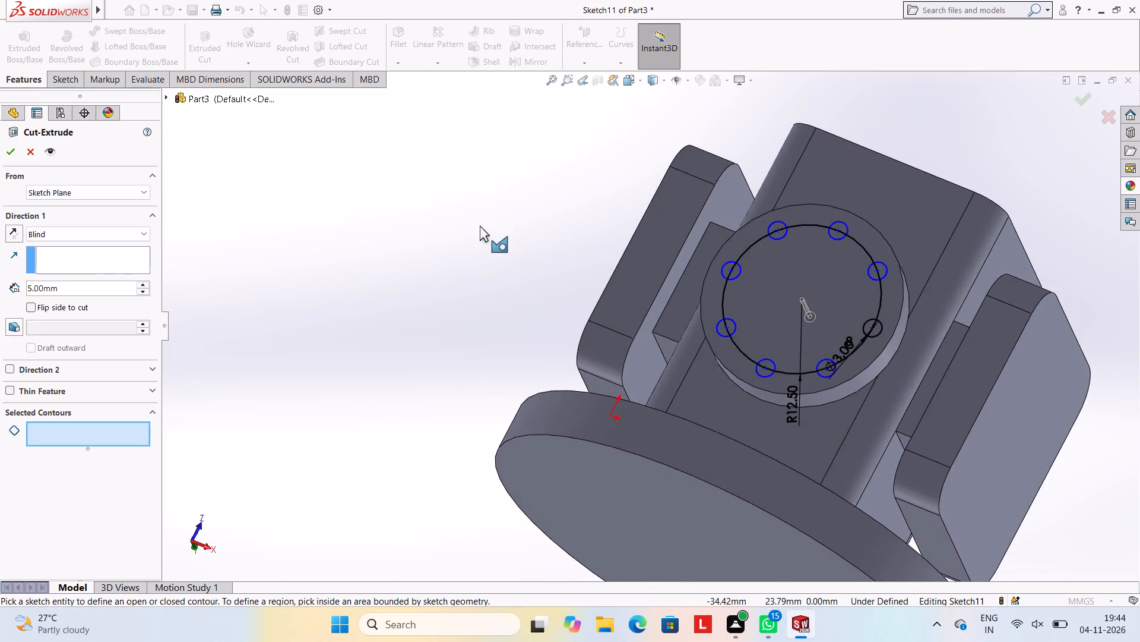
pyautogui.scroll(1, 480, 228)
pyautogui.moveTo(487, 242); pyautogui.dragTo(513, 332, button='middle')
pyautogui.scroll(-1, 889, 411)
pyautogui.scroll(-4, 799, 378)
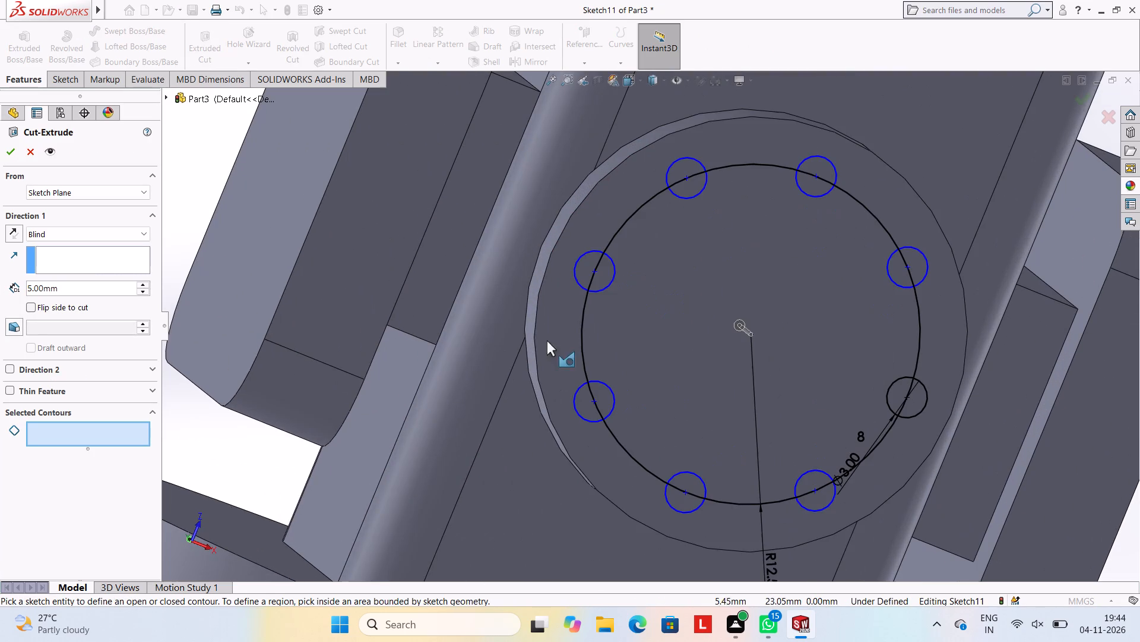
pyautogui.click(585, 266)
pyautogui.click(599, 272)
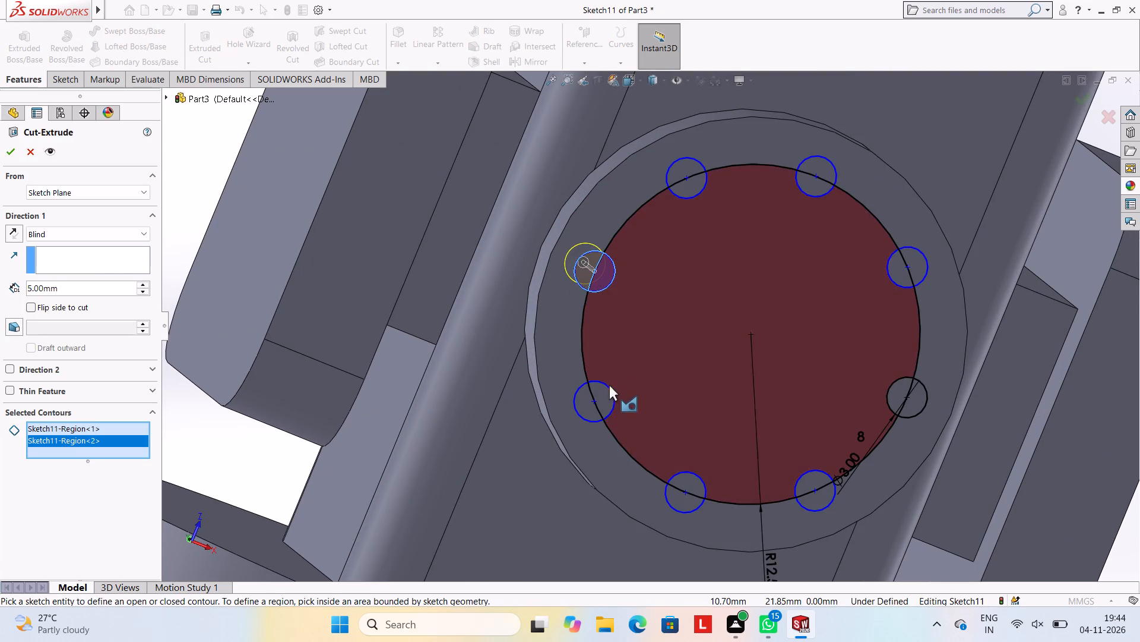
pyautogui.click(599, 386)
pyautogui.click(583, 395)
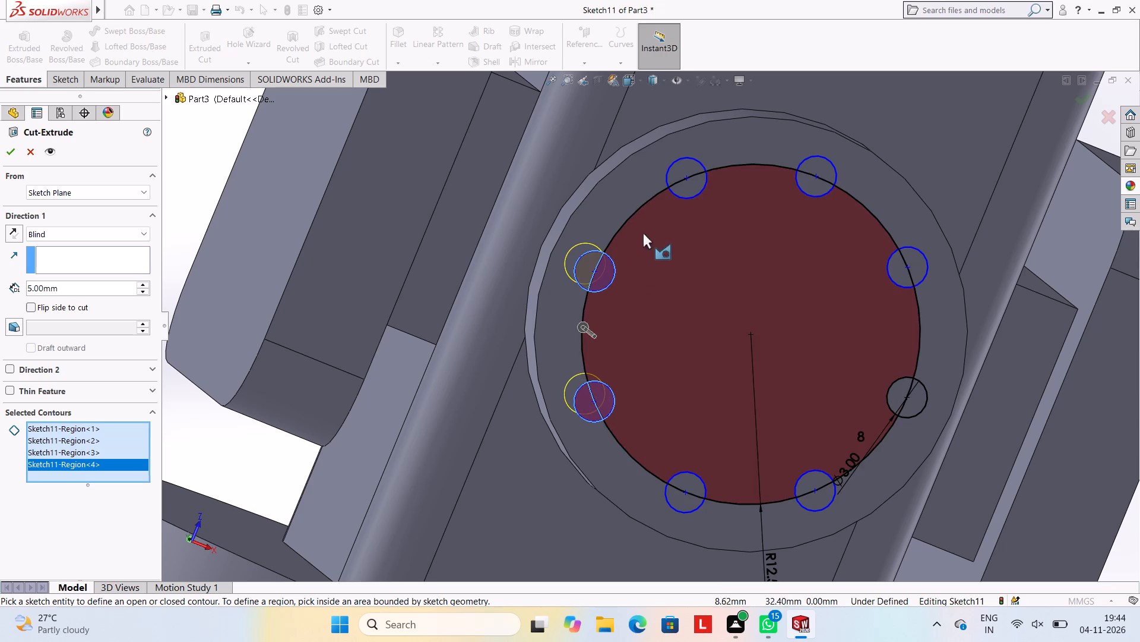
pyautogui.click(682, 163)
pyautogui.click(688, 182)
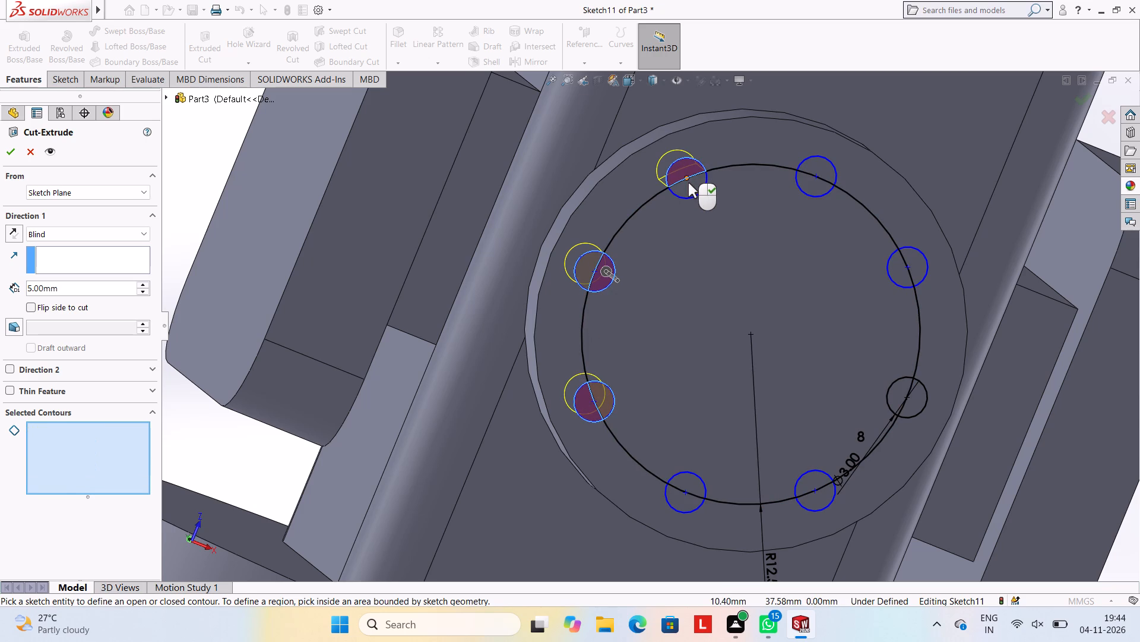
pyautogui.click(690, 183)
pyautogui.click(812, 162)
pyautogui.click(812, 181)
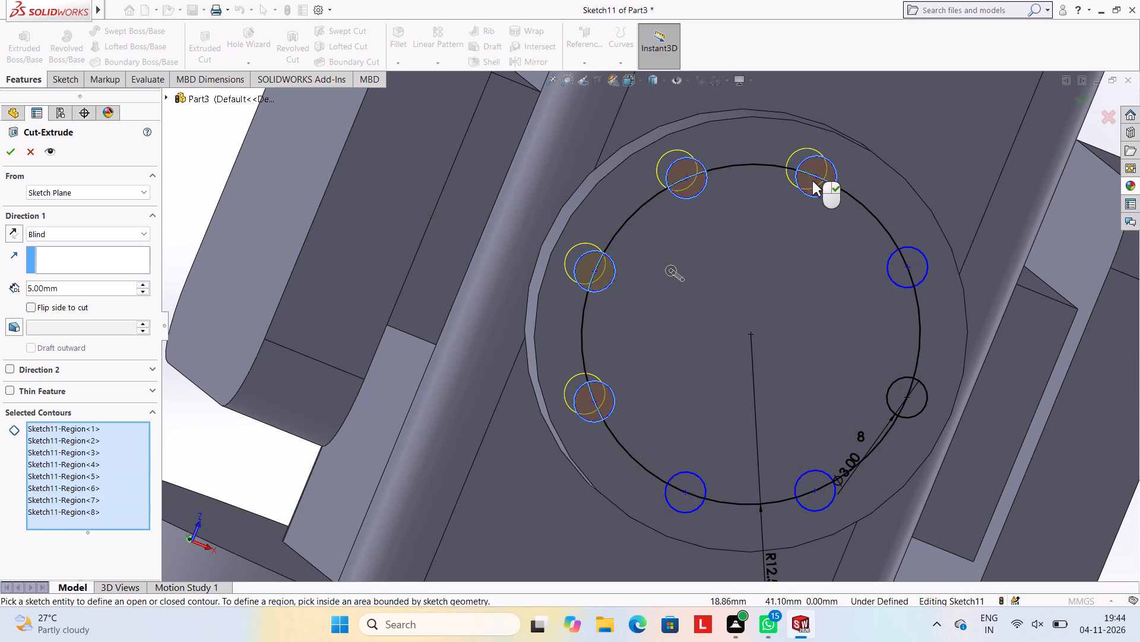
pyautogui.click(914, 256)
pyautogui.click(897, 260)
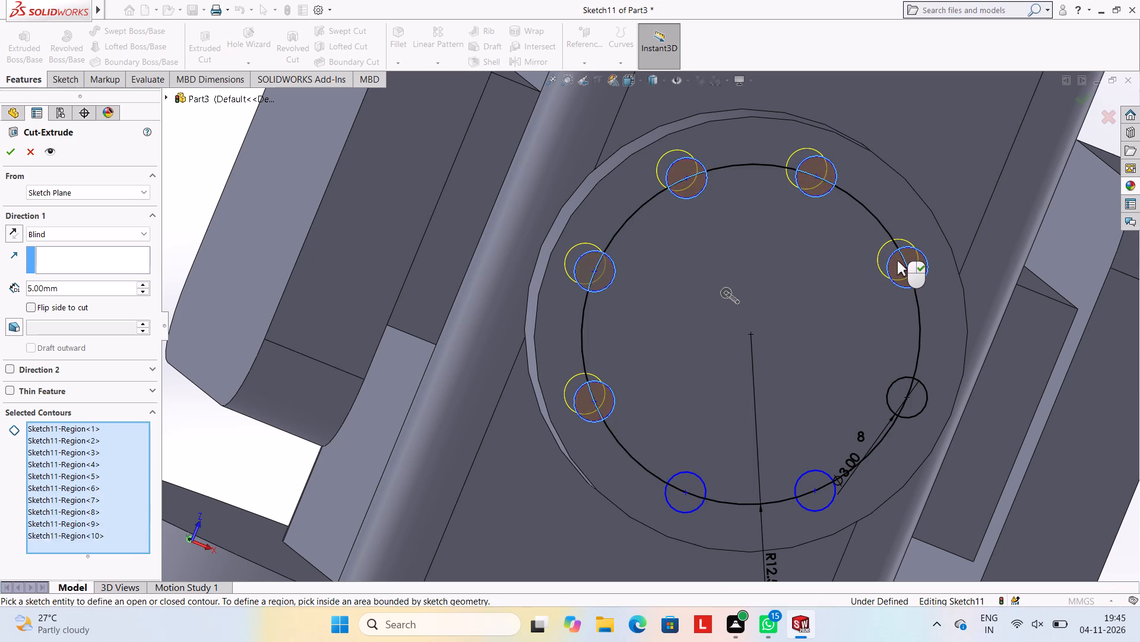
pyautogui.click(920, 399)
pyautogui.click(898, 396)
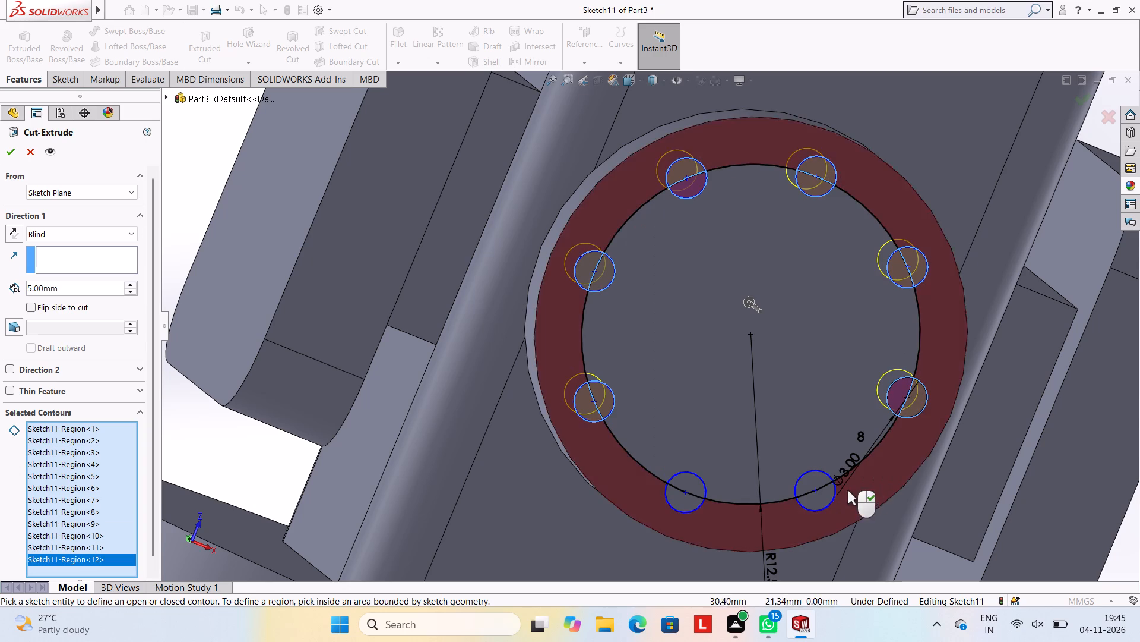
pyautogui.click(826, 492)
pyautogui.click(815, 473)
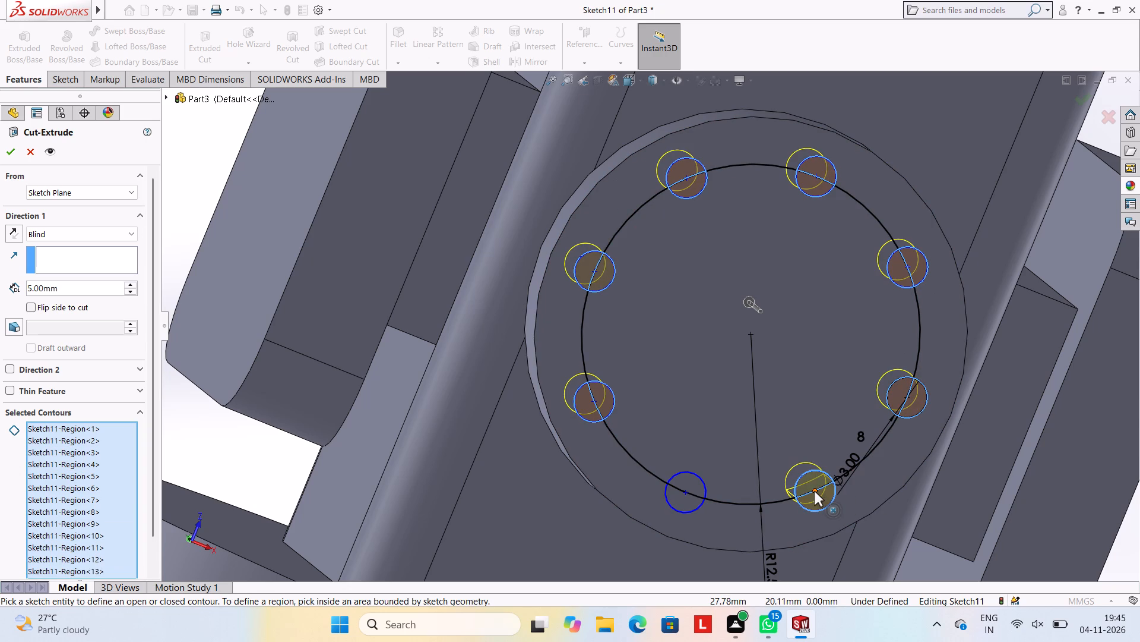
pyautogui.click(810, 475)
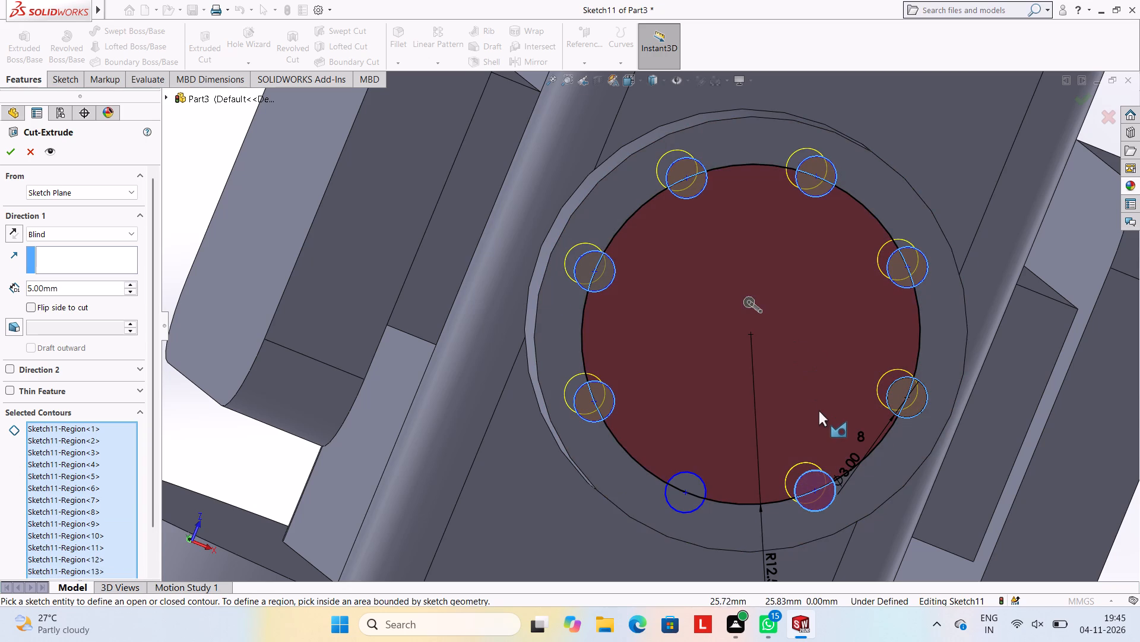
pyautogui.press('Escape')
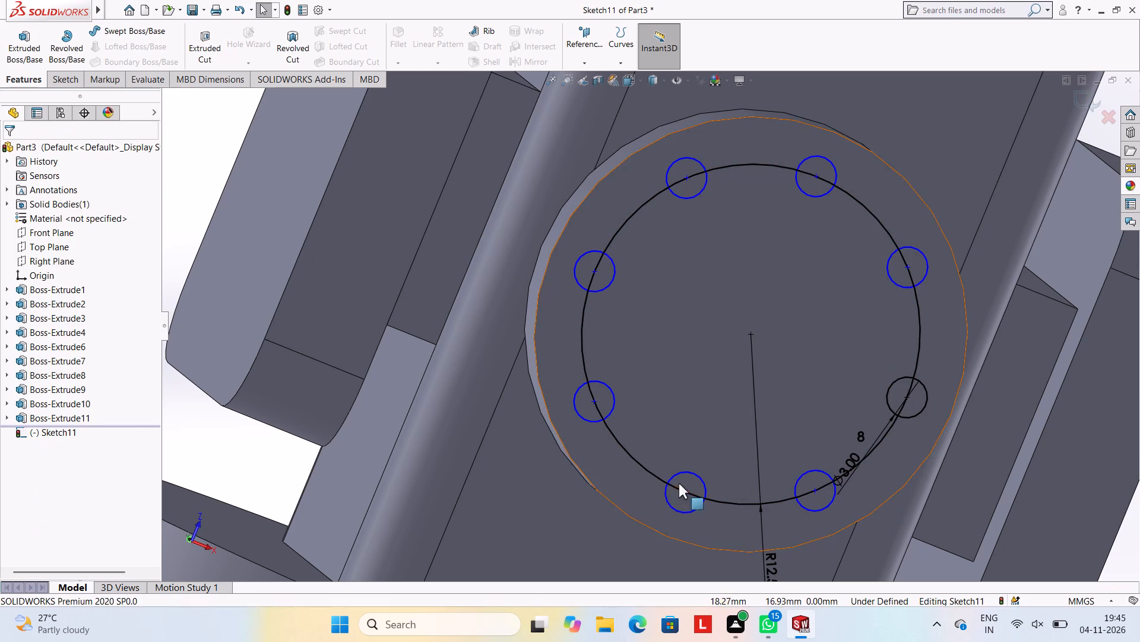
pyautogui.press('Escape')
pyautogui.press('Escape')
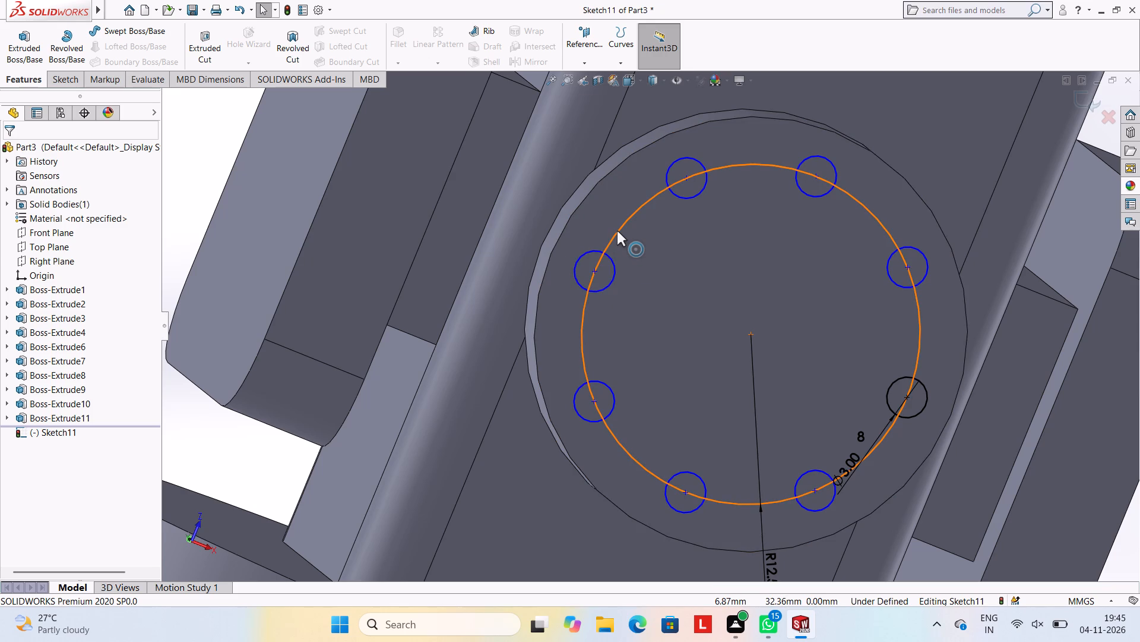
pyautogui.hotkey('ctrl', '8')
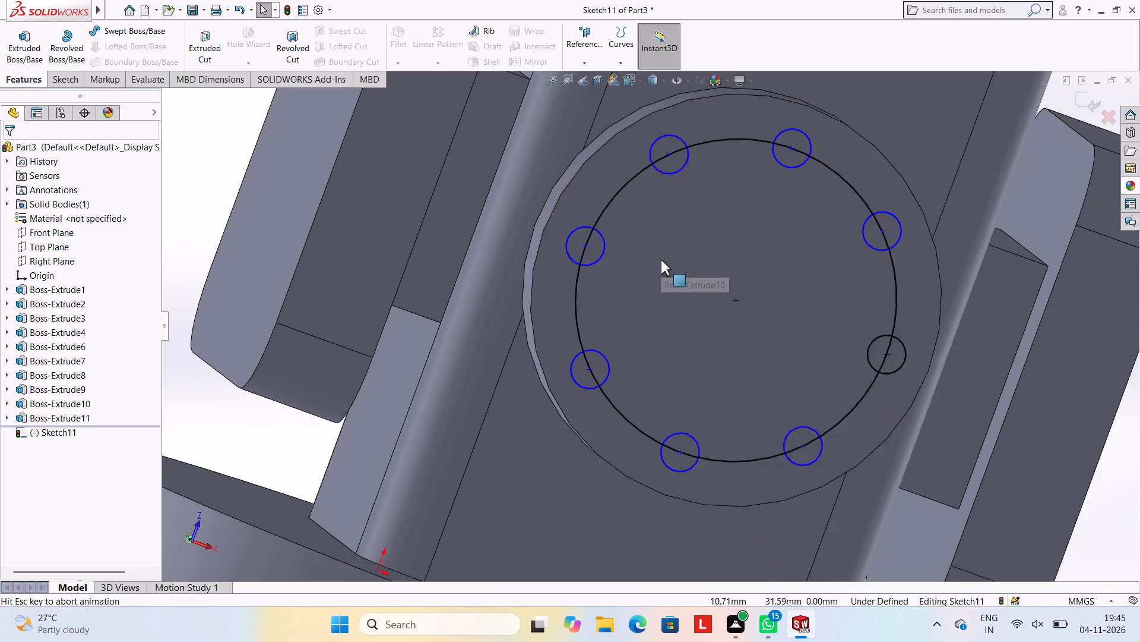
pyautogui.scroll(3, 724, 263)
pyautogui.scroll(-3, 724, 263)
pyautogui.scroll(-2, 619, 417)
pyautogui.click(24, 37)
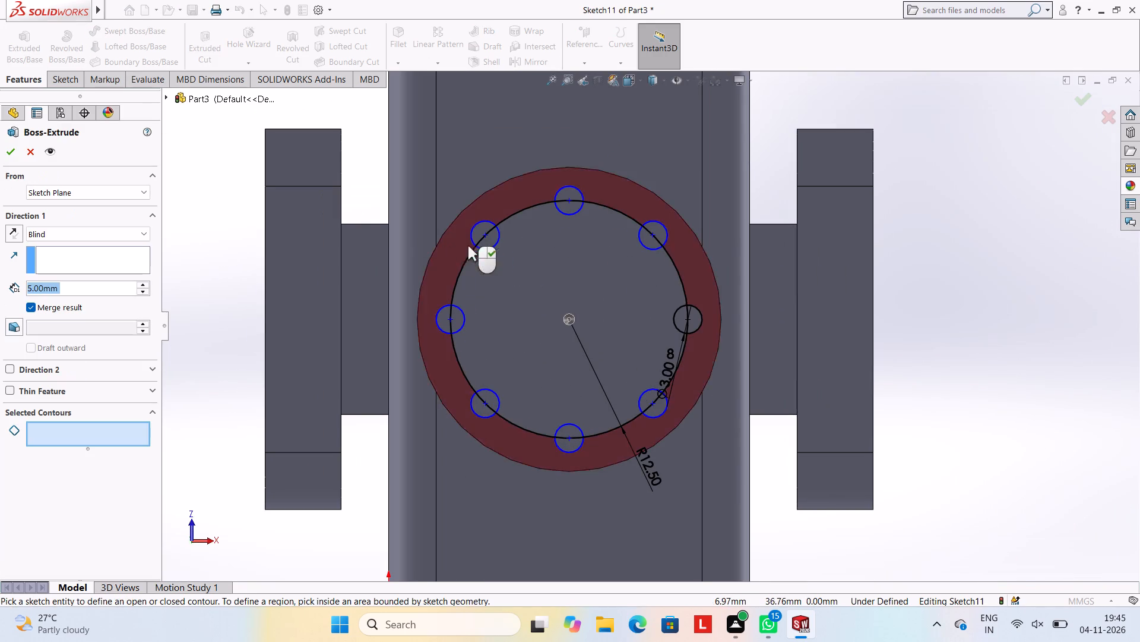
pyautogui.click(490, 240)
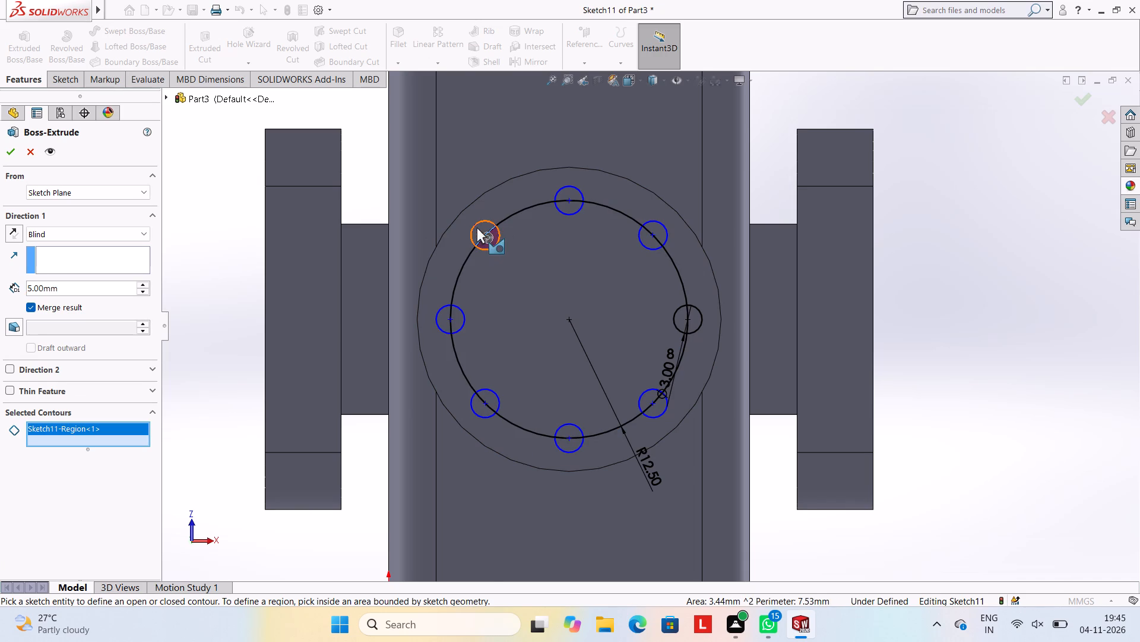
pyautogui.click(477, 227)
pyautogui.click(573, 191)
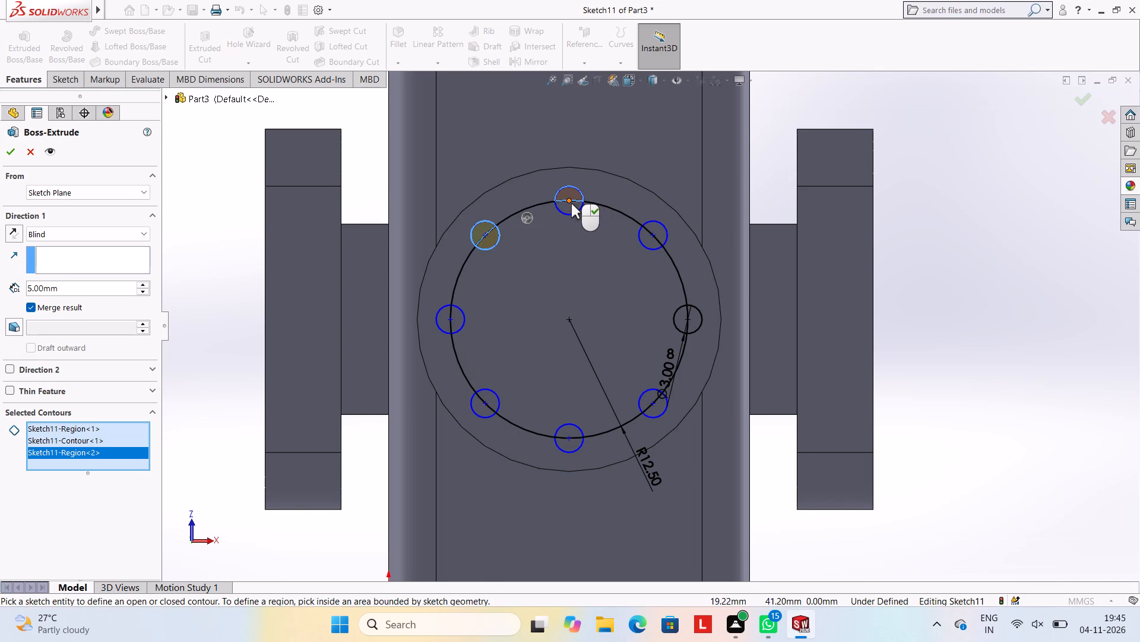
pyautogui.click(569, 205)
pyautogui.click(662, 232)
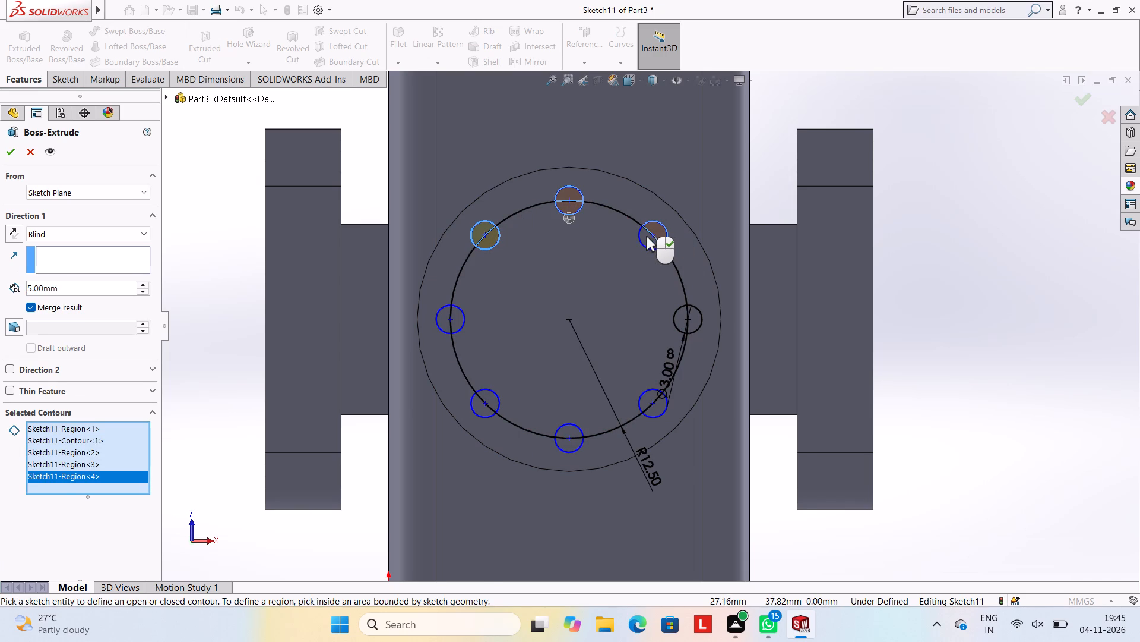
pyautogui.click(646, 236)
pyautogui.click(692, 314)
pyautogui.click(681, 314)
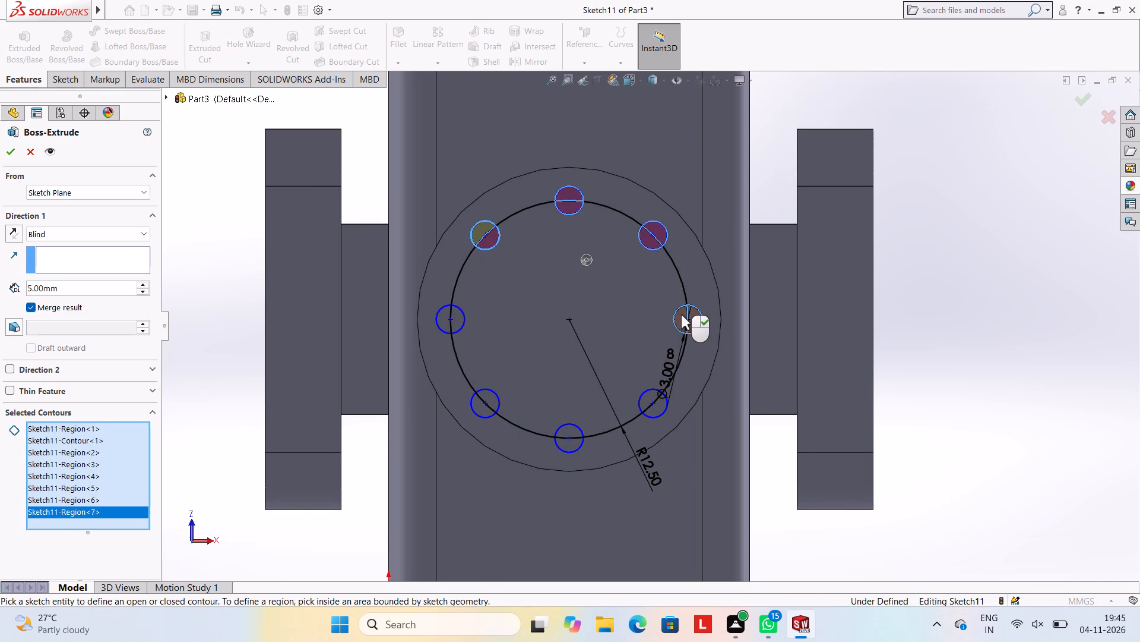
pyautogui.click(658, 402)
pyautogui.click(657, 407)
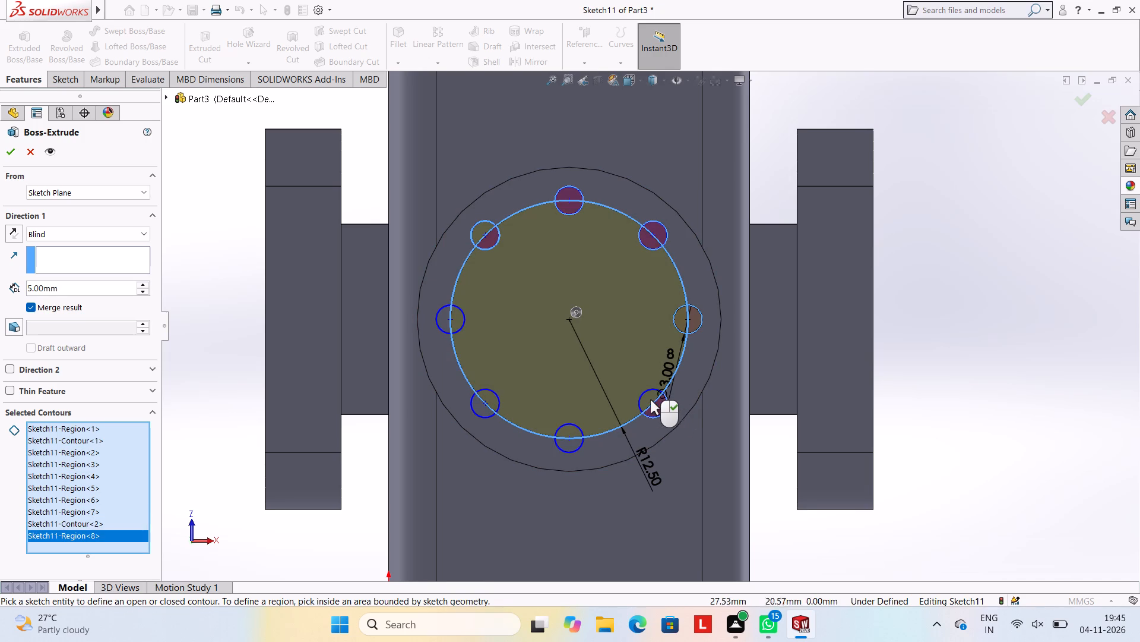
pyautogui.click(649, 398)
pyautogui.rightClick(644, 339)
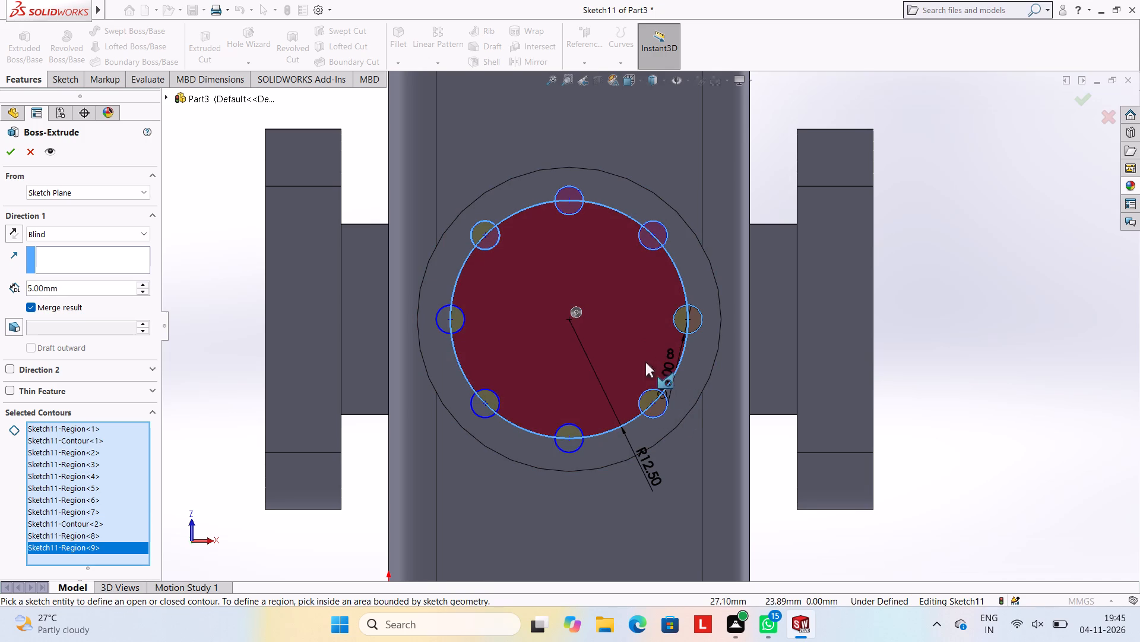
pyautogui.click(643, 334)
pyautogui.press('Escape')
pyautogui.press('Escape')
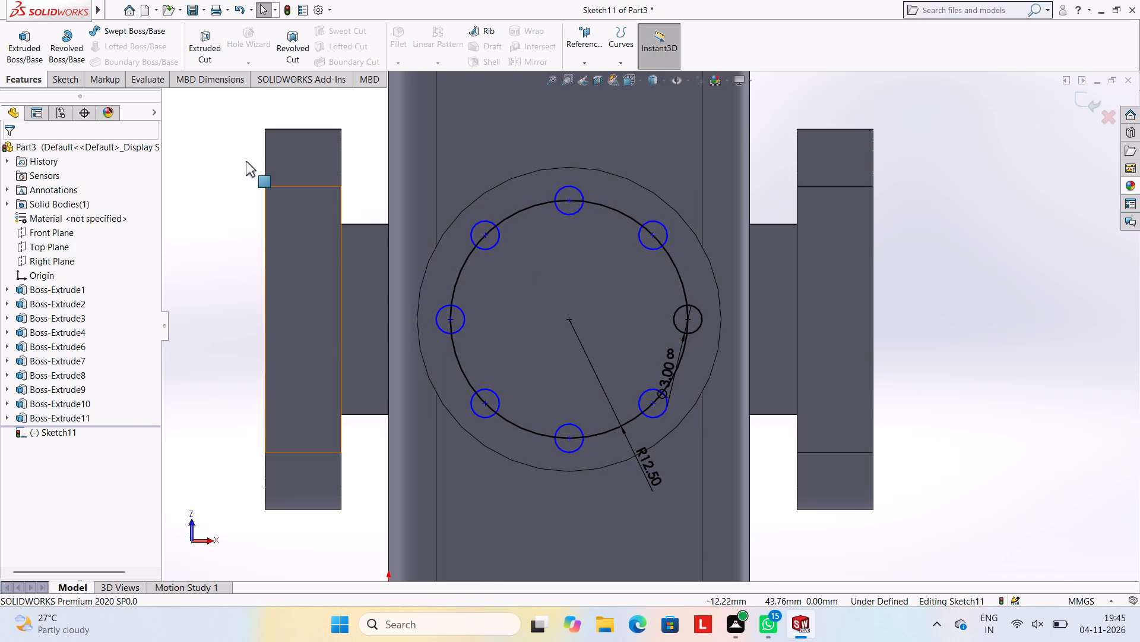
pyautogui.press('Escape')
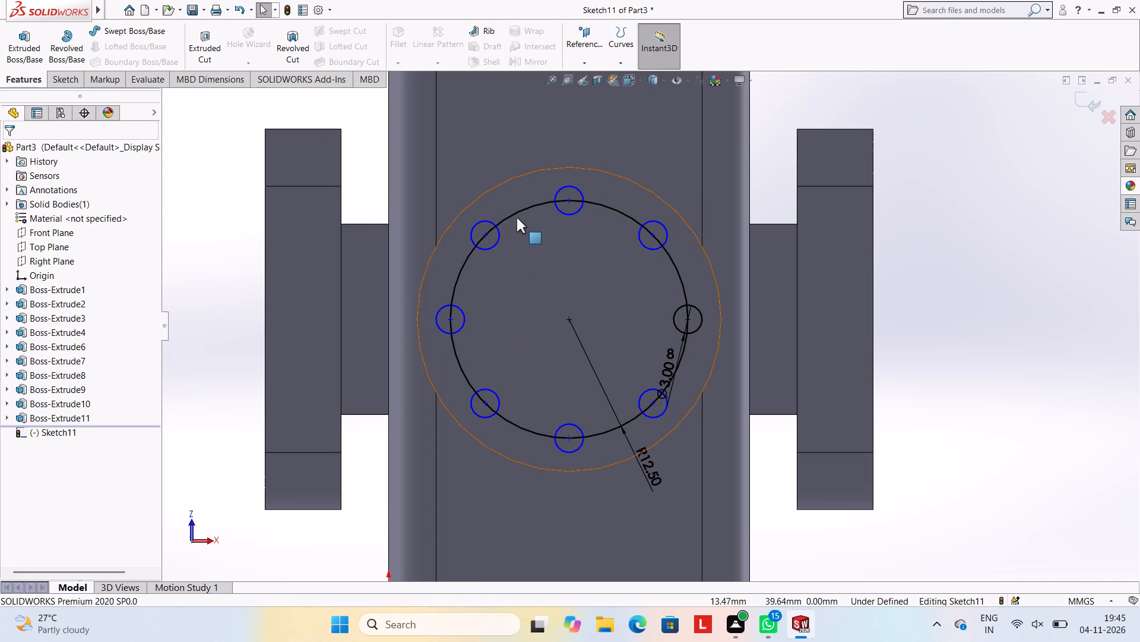
# Delete the 12.50 mm radius circle from the sketch, keeping the eight patterned 3 mm circles.
pyautogui.click(514, 215)
pyautogui.press('Delete')
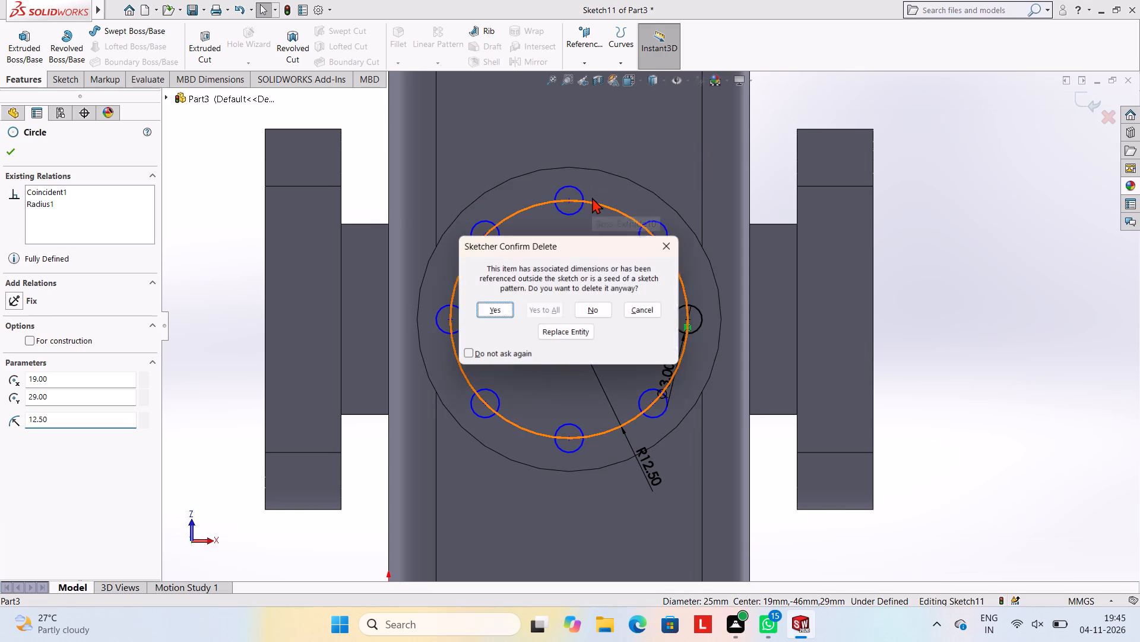
pyautogui.click(496, 314)
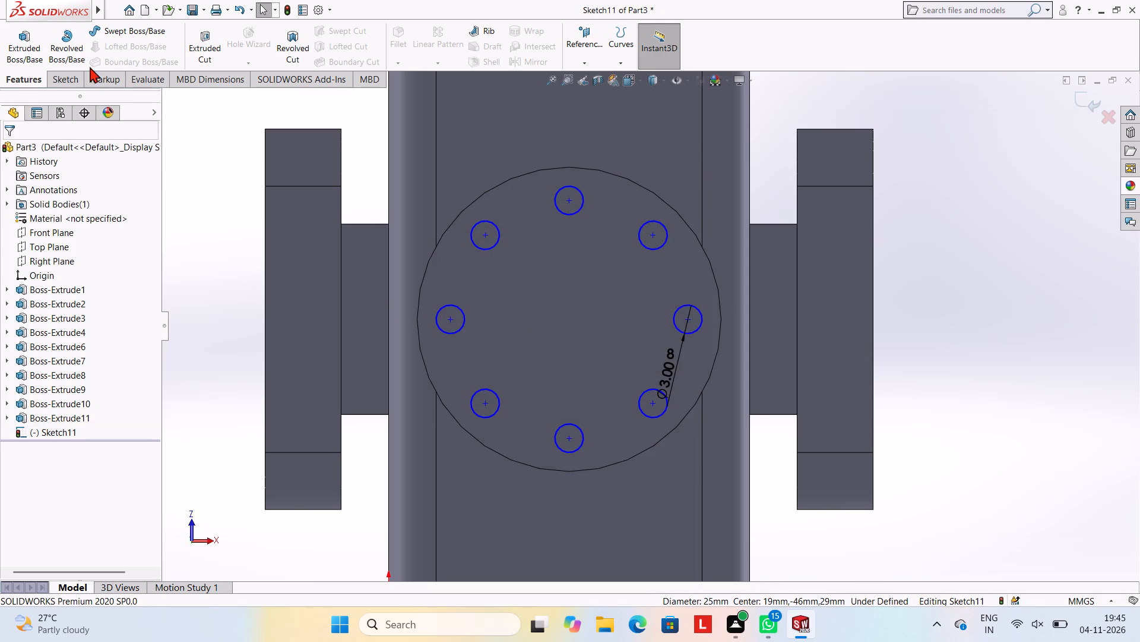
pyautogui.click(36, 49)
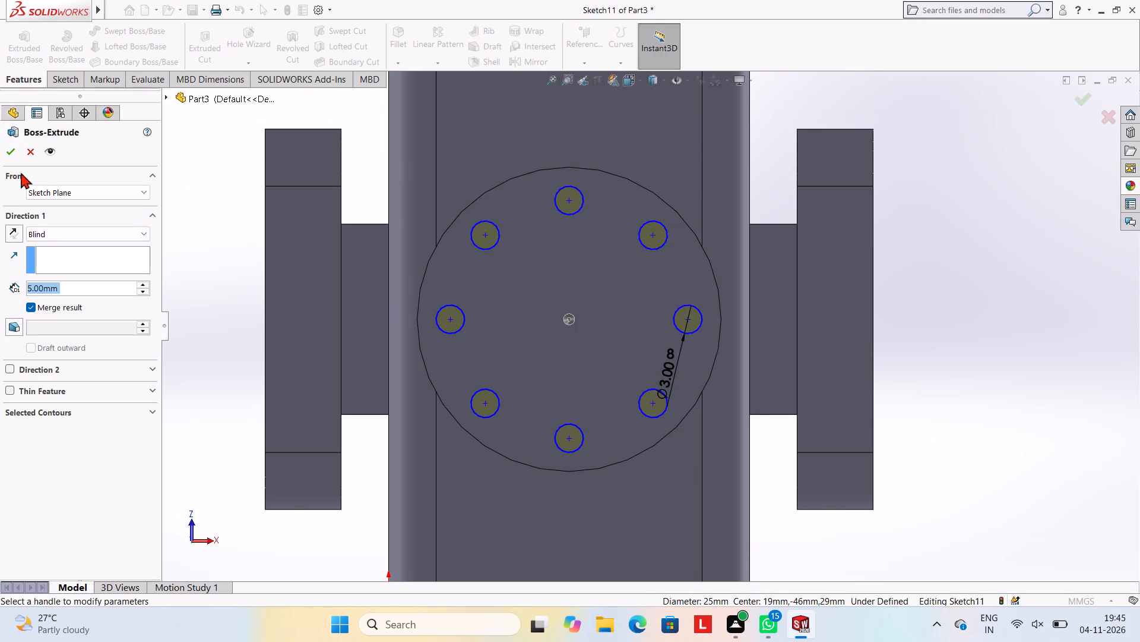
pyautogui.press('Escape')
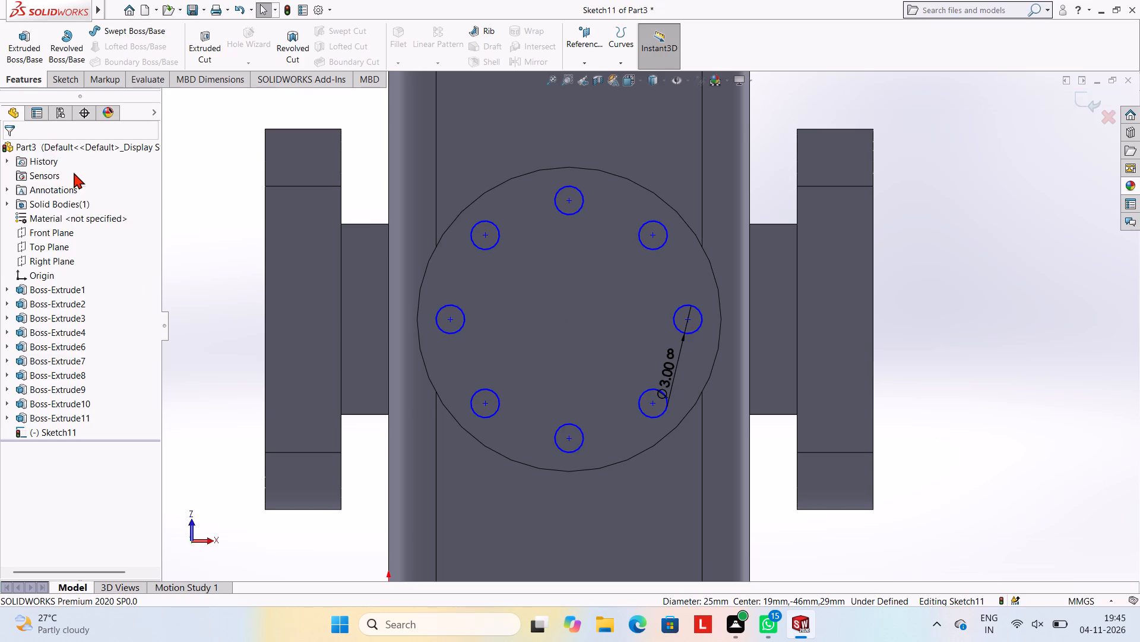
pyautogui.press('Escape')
# Cut-extrude the eight 3 mm circles blind to a depth of 5 mm into the -Y disc.
pyautogui.click(203, 49)
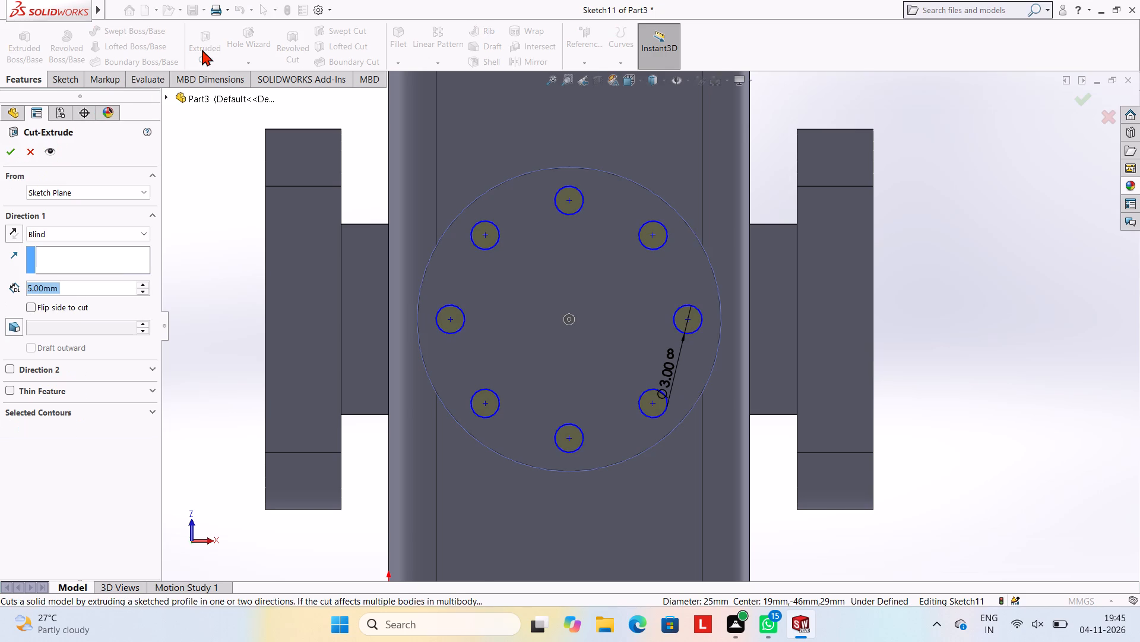
pyautogui.click(12, 153)
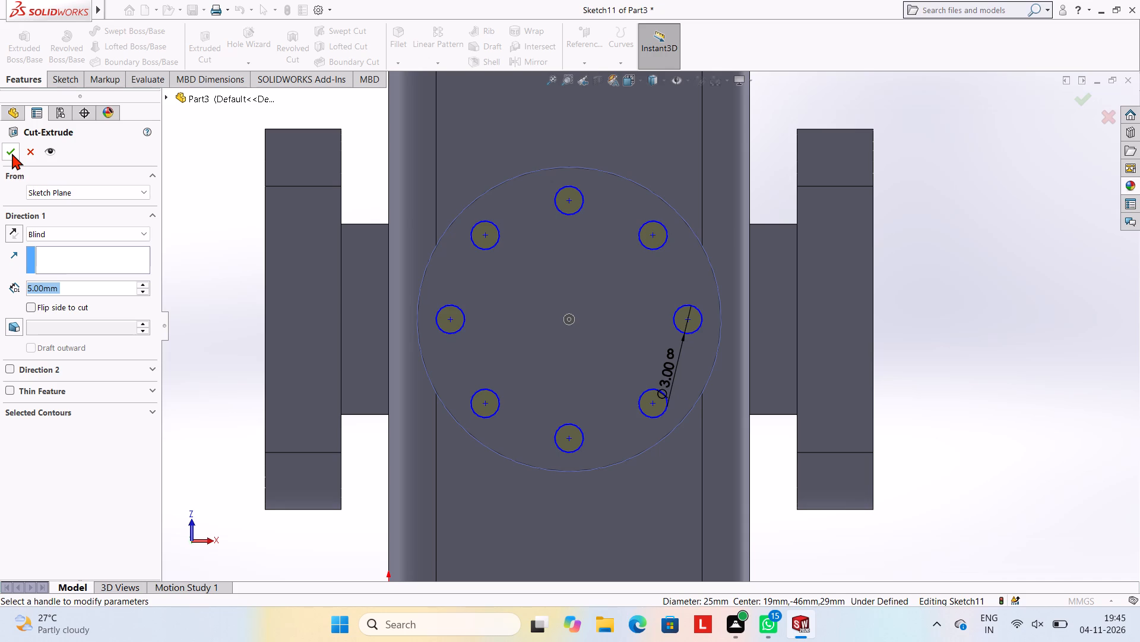
pyautogui.click(210, 152)
# Sketch a 15 mm diameter circle on the -Y disc's outer face, centred on the disc.
pyautogui.moveTo(707, 320); pyautogui.dragTo(636, 184, button='middle')
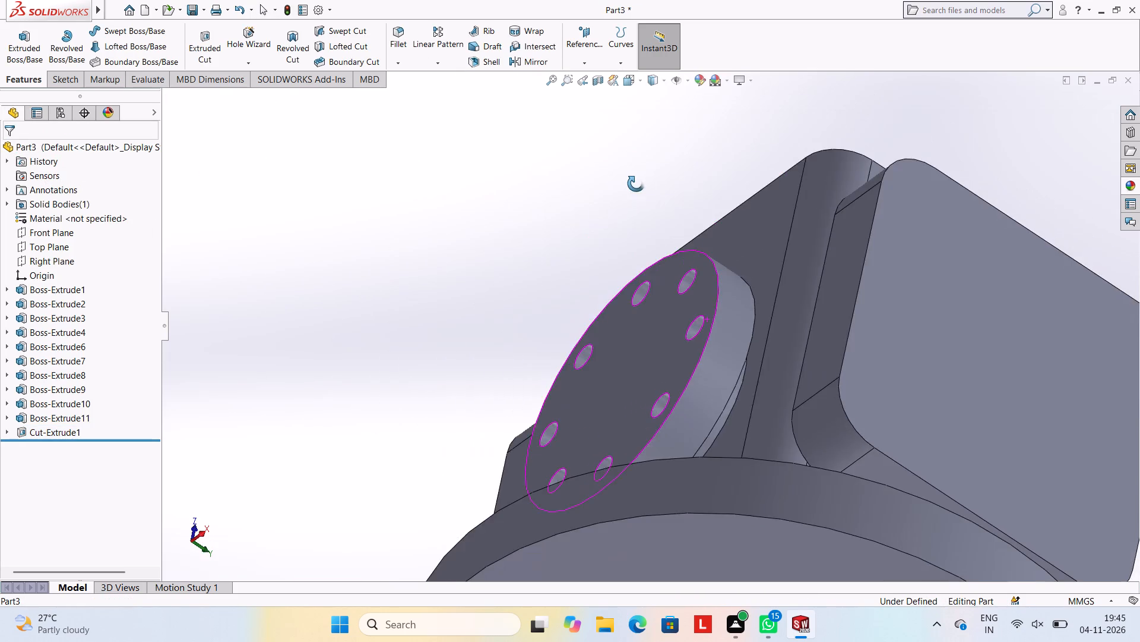
pyautogui.moveTo(636, 184); pyautogui.dragTo(645, 190, button='middle')
pyautogui.scroll(2, 643, 317)
pyautogui.moveTo(704, 354); pyautogui.dragTo(774, 401, button='middle')
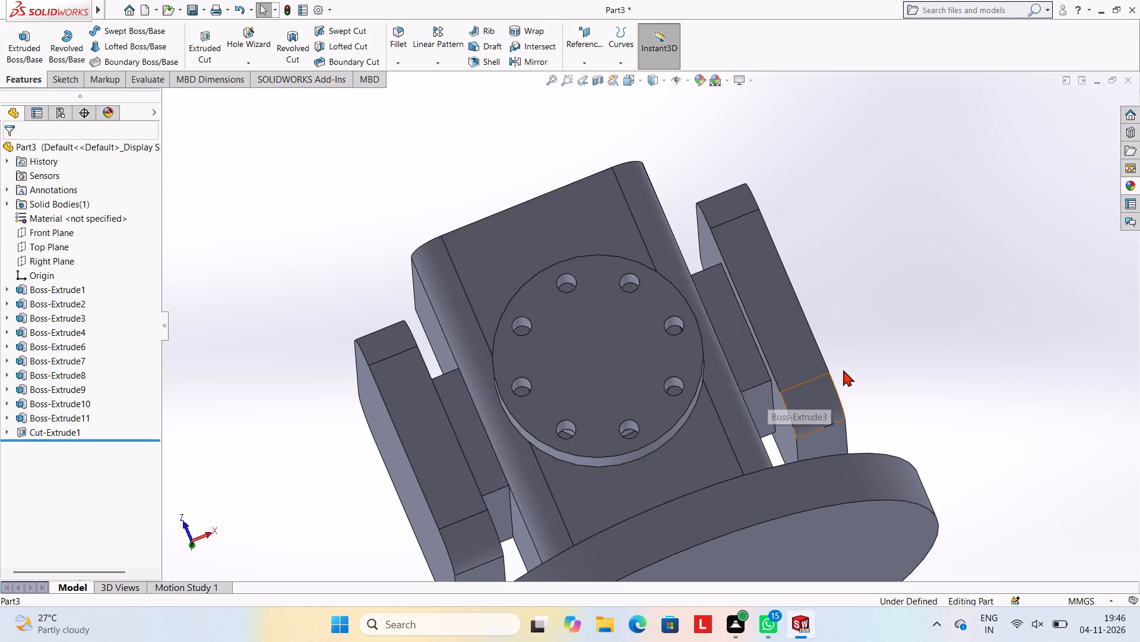
pyautogui.moveTo(886, 273); pyautogui.dragTo(887, 325, button='middle')
pyautogui.click(606, 357)
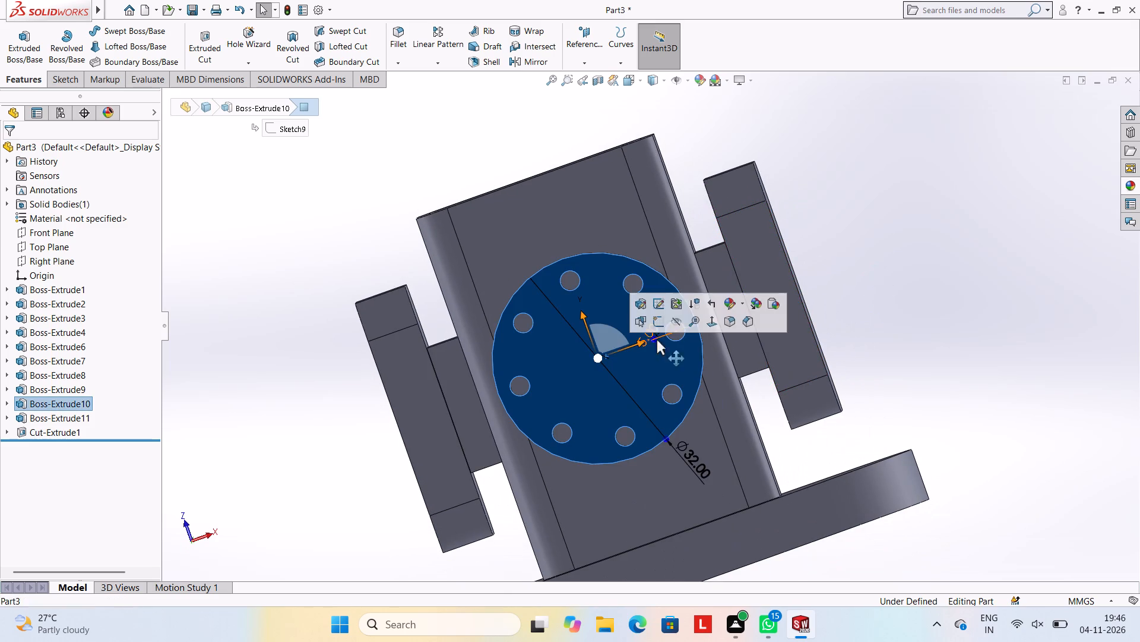
pyautogui.click(655, 322)
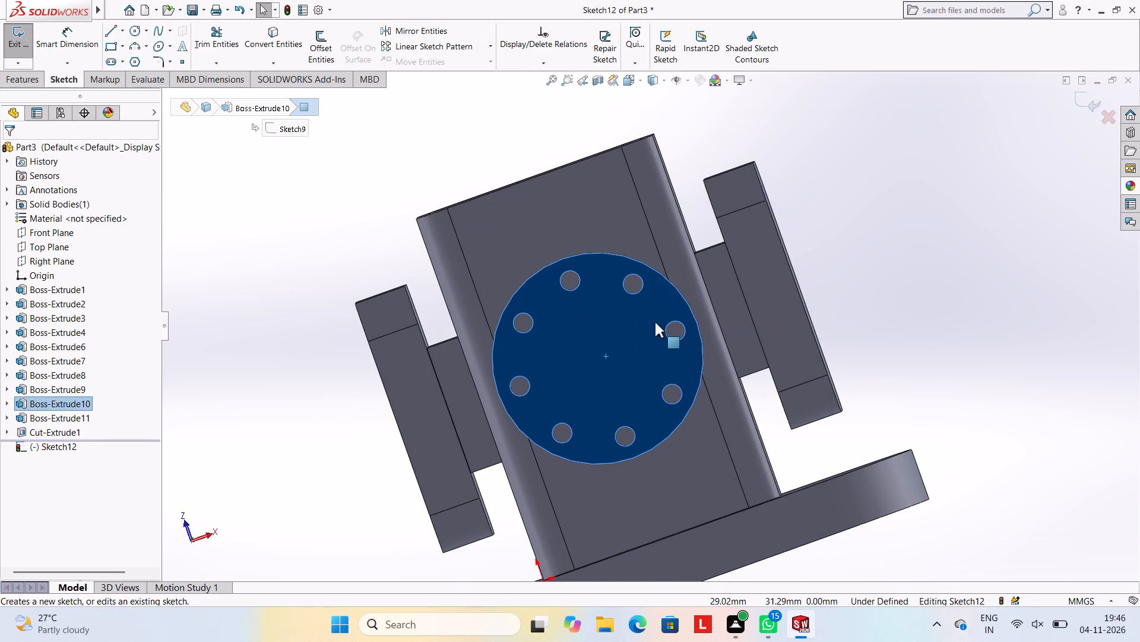
pyautogui.hotkey('ctrl', '8')
pyautogui.scroll(1, 771, 267)
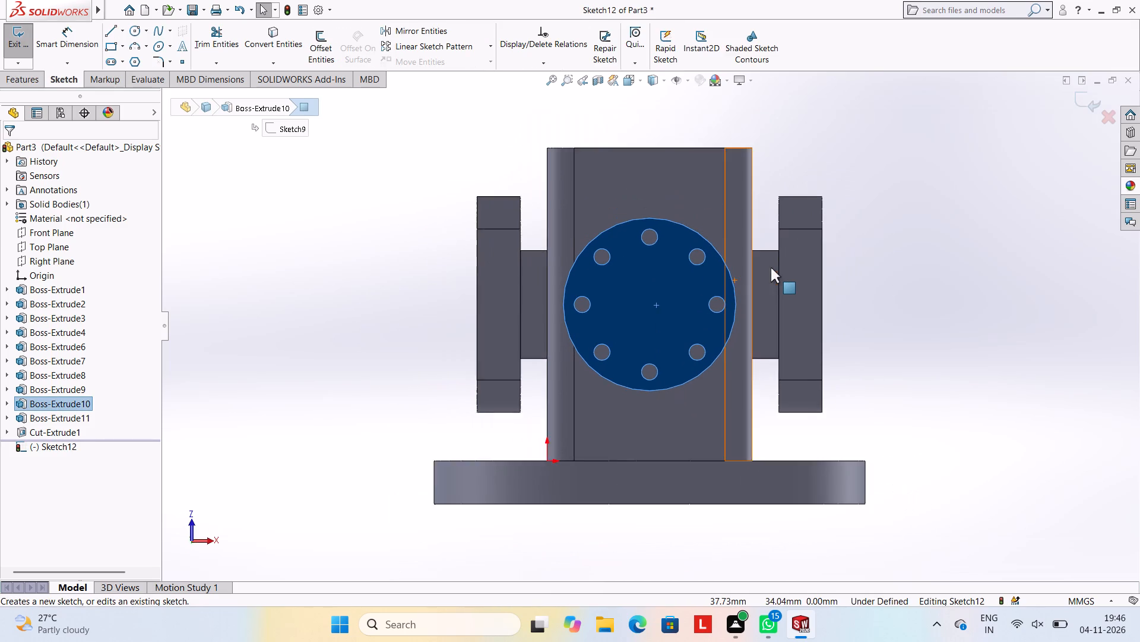
pyautogui.scroll(-1, 771, 267)
pyautogui.click(138, 33)
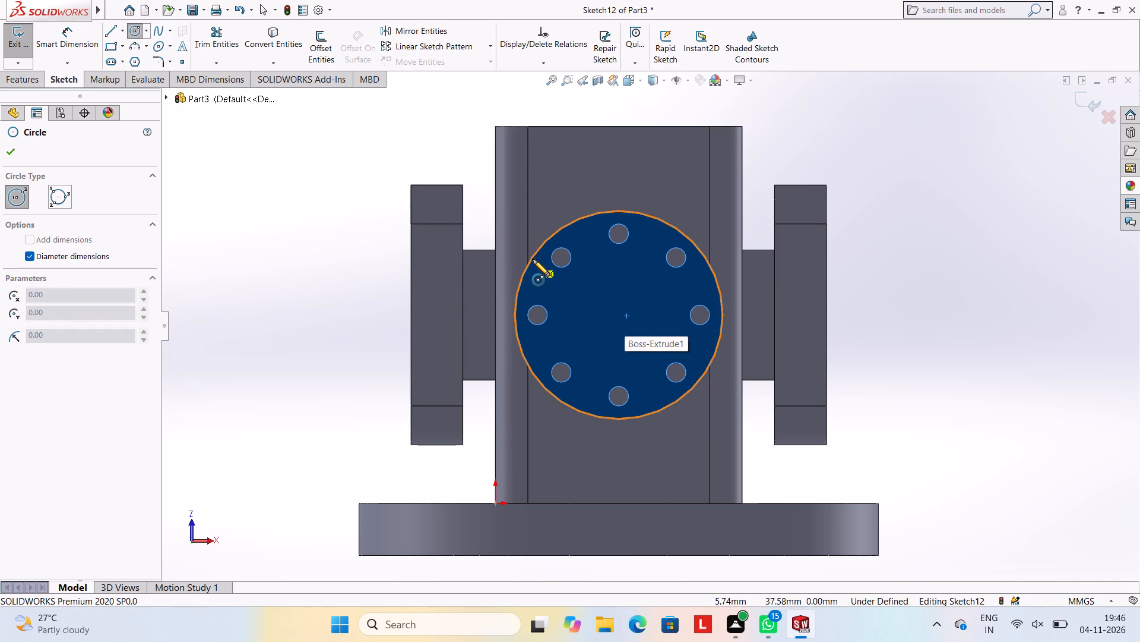
pyautogui.click(620, 315)
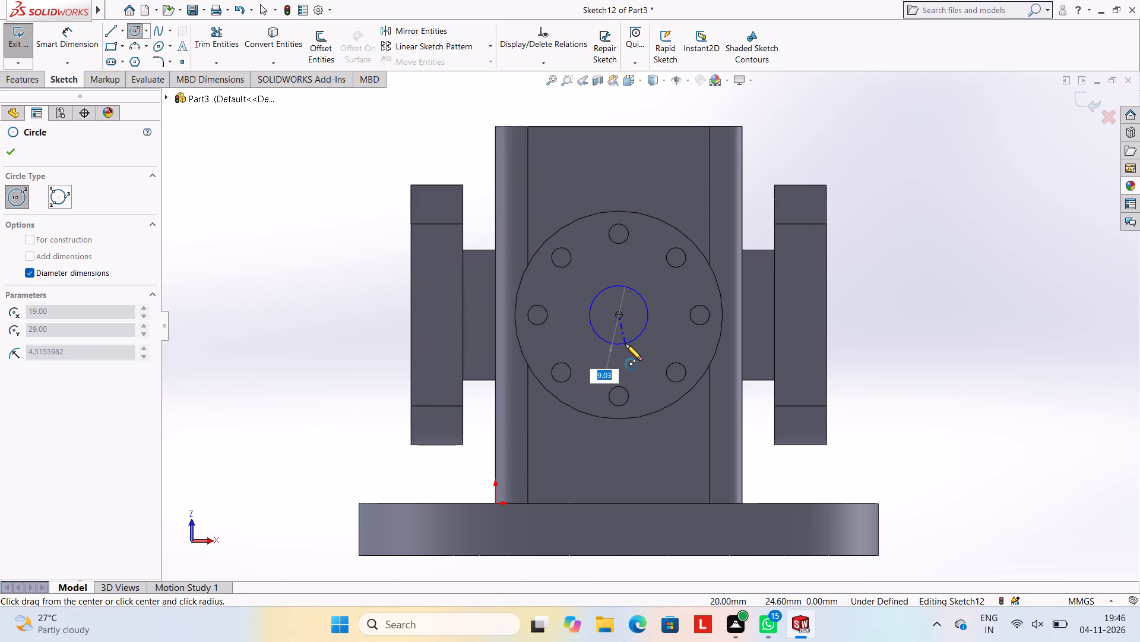
pyautogui.write('15')
pyautogui.press('Return')
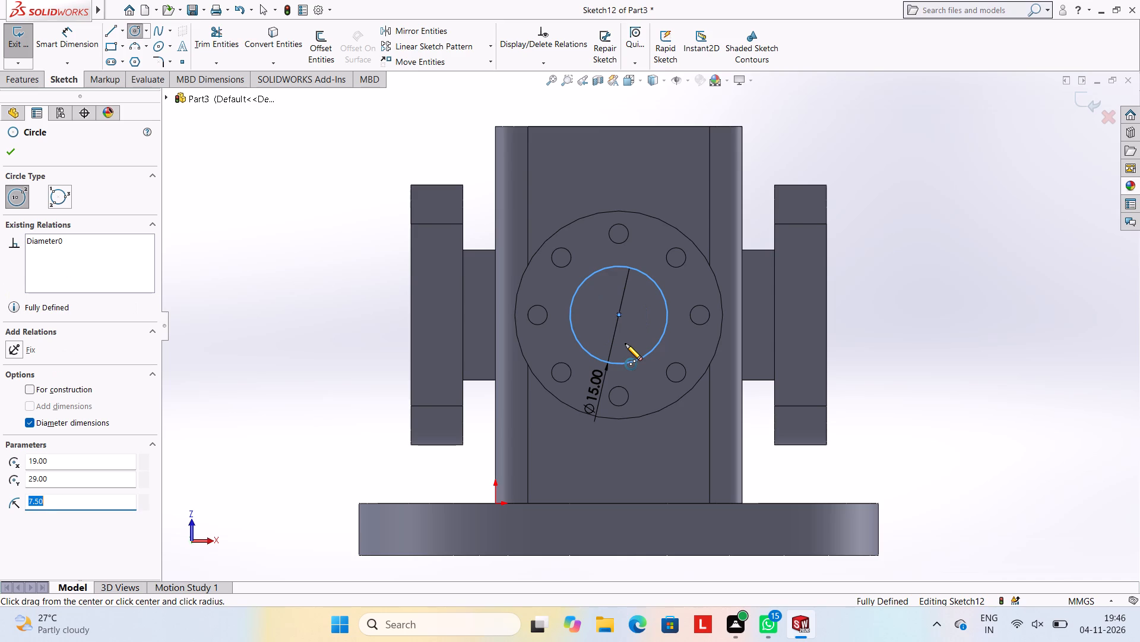
pyautogui.press('Escape')
pyautogui.press('Escape')
pyautogui.press('Escape')
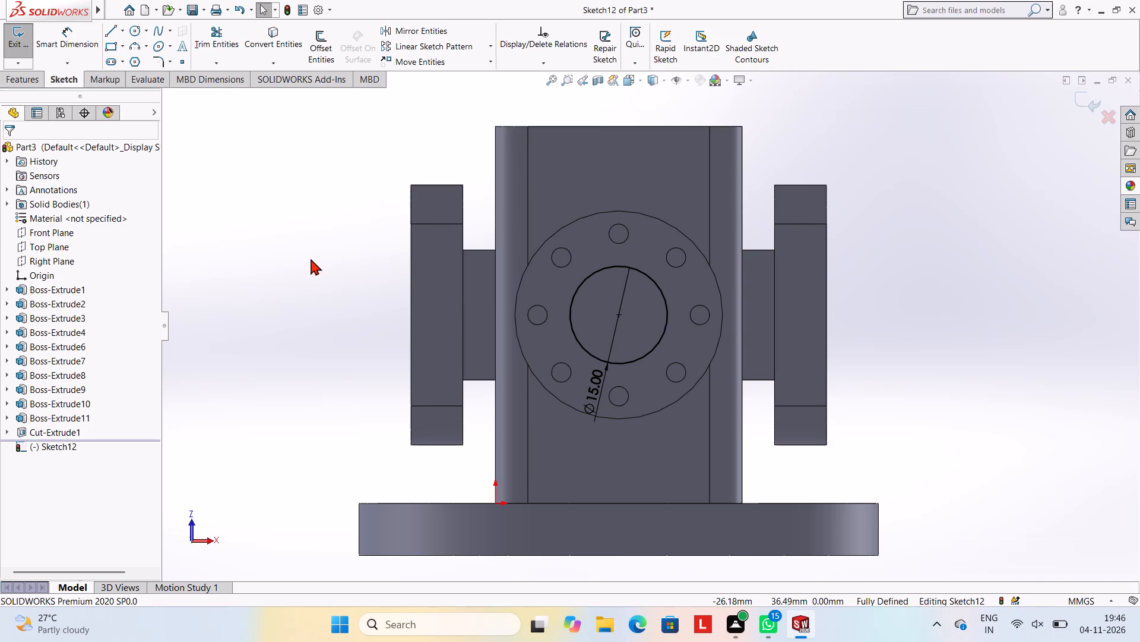
# Cut-extrude the 15 mm circle blind to a depth of 60 mm through both discs and bosses.
pyautogui.click(24, 81)
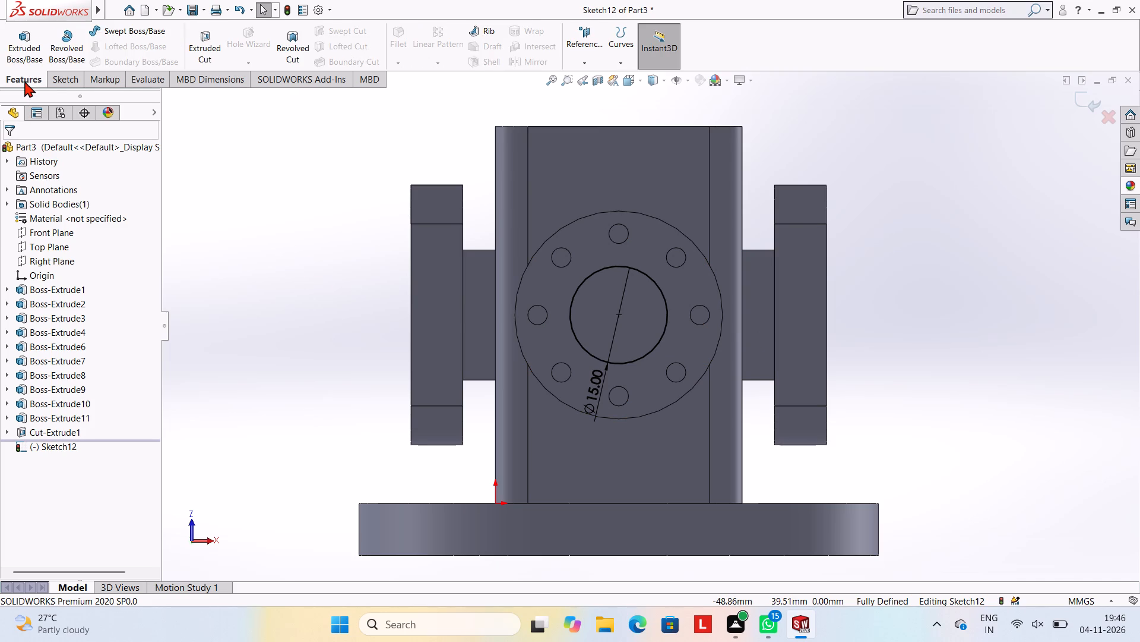
pyautogui.click(215, 46)
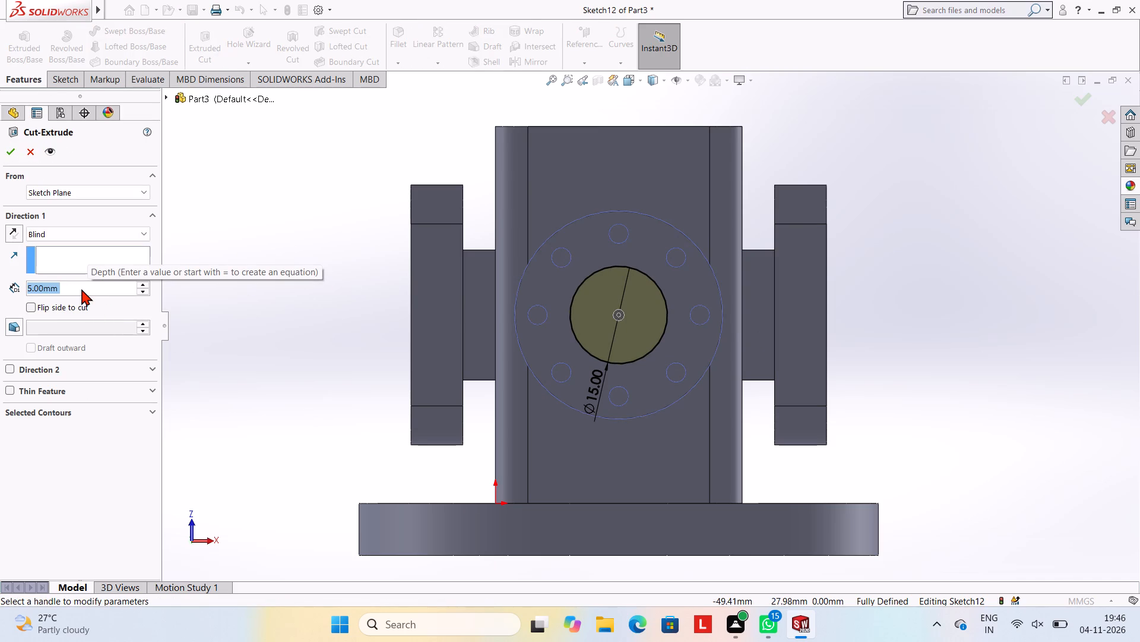
pyautogui.write('60')
pyautogui.press('Return')
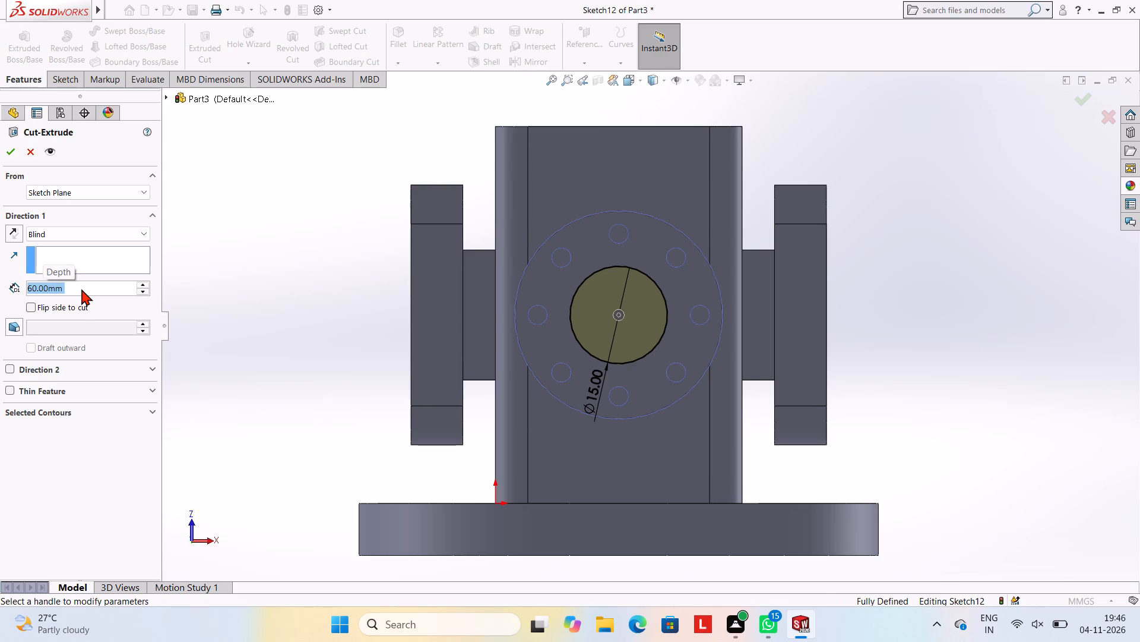
pyautogui.scroll(2, 957, 310)
pyautogui.moveTo(944, 310); pyautogui.dragTo(820, 294, button='middle')
pyautogui.click(7, 155)
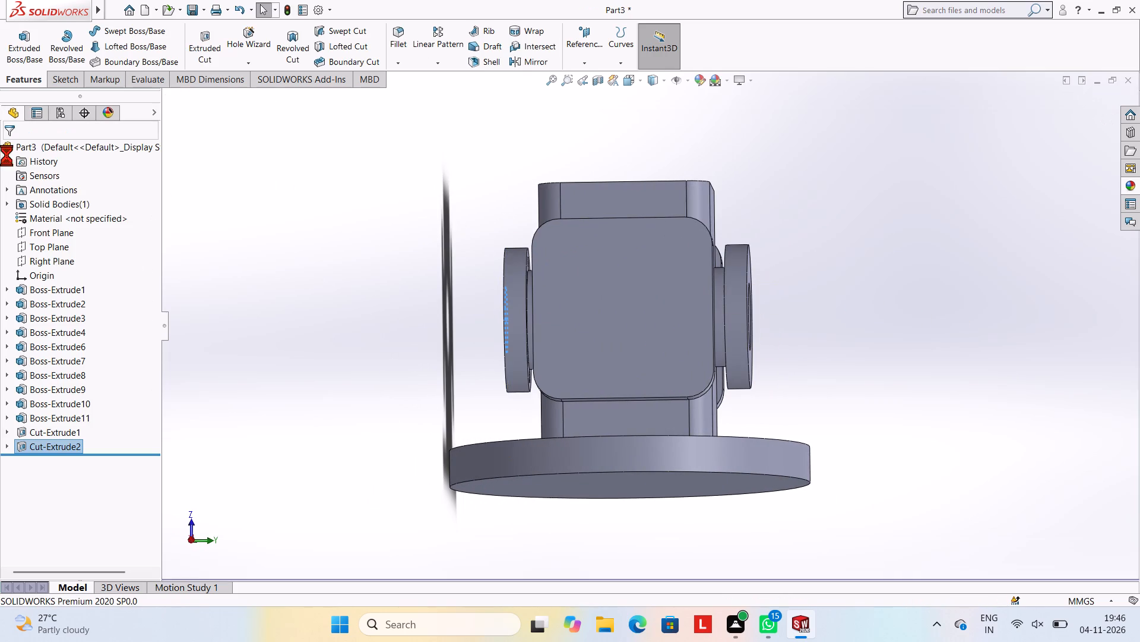
pyautogui.click(239, 166)
# Start a sketch on the outer face of the +Y disc, viewed normal to it.
pyautogui.moveTo(243, 170); pyautogui.dragTo(337, 179, button='middle')
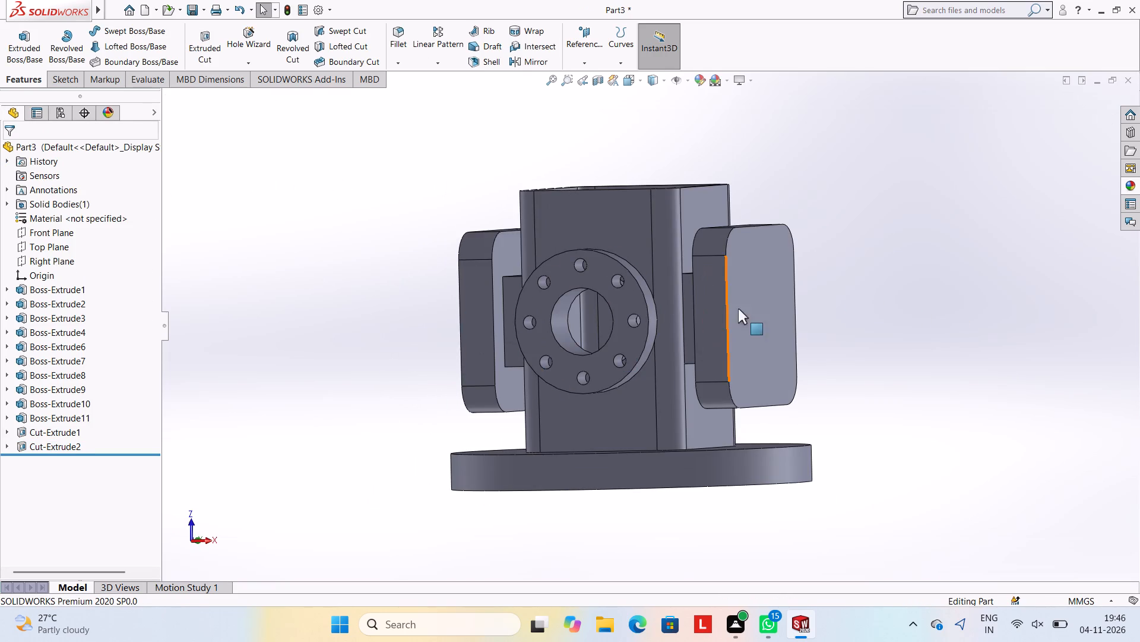
pyautogui.moveTo(768, 278); pyautogui.dragTo(742, 338, button='middle')
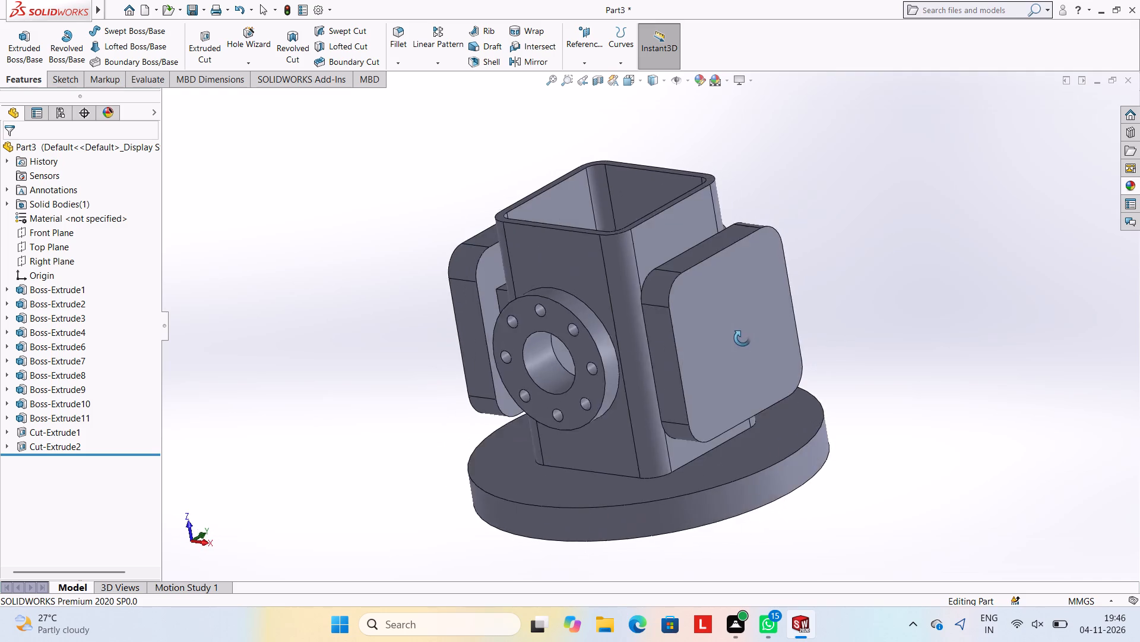
pyautogui.moveTo(742, 338); pyautogui.dragTo(729, 339, button='middle')
pyautogui.moveTo(936, 224); pyautogui.dragTo(843, 275, button='middle')
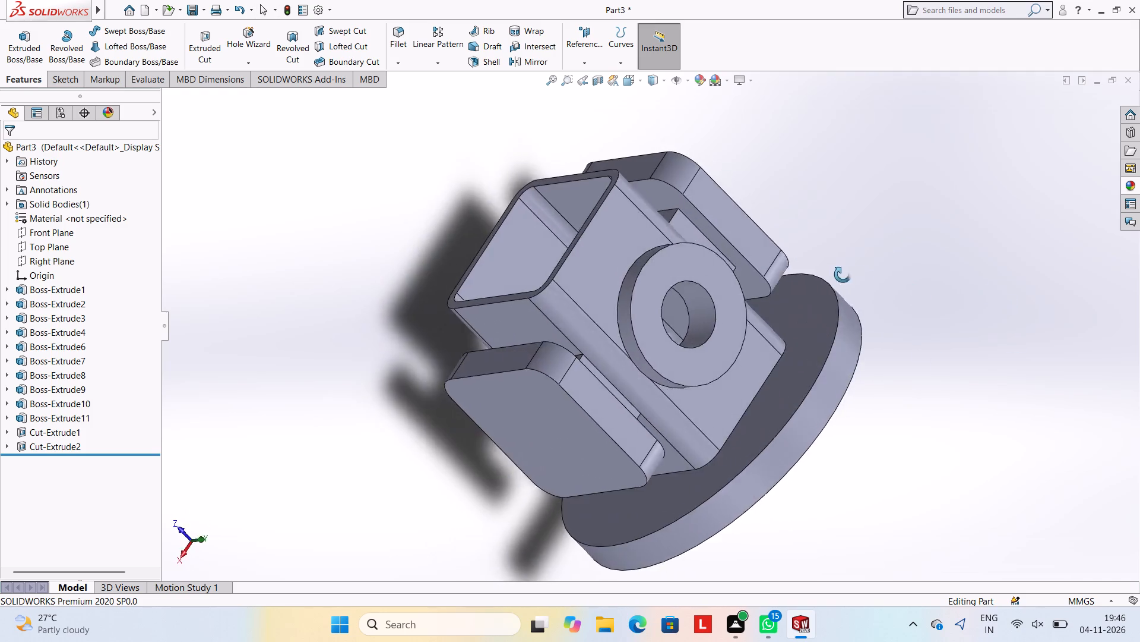
pyautogui.moveTo(843, 275); pyautogui.dragTo(860, 232, button='middle')
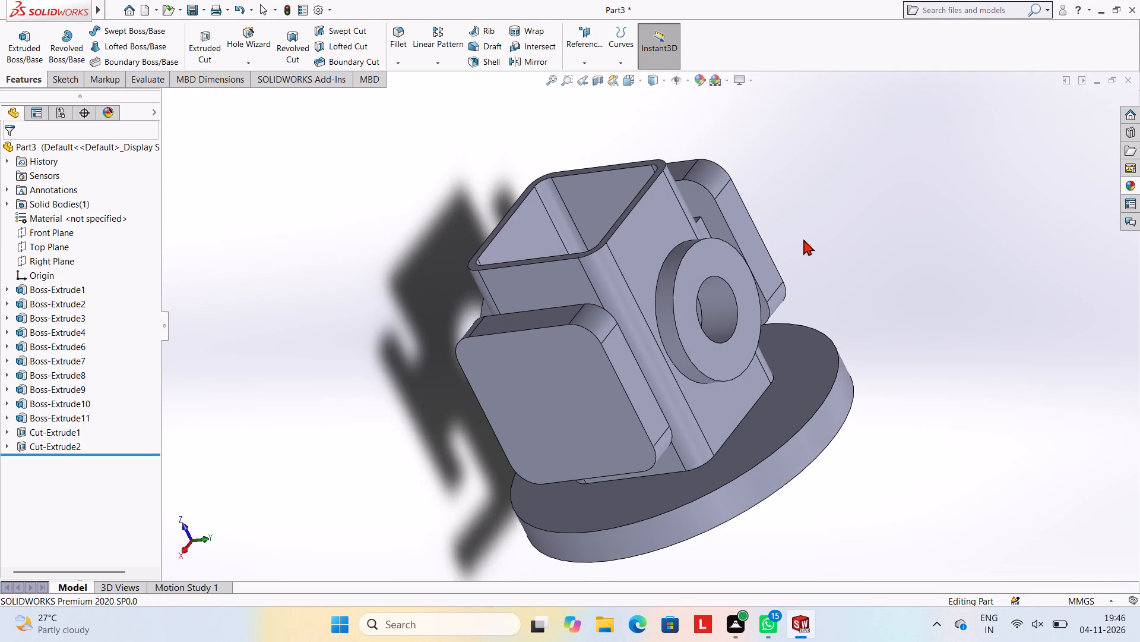
pyautogui.moveTo(968, 185); pyautogui.dragTo(911, 196, button='middle')
pyautogui.click(639, 257)
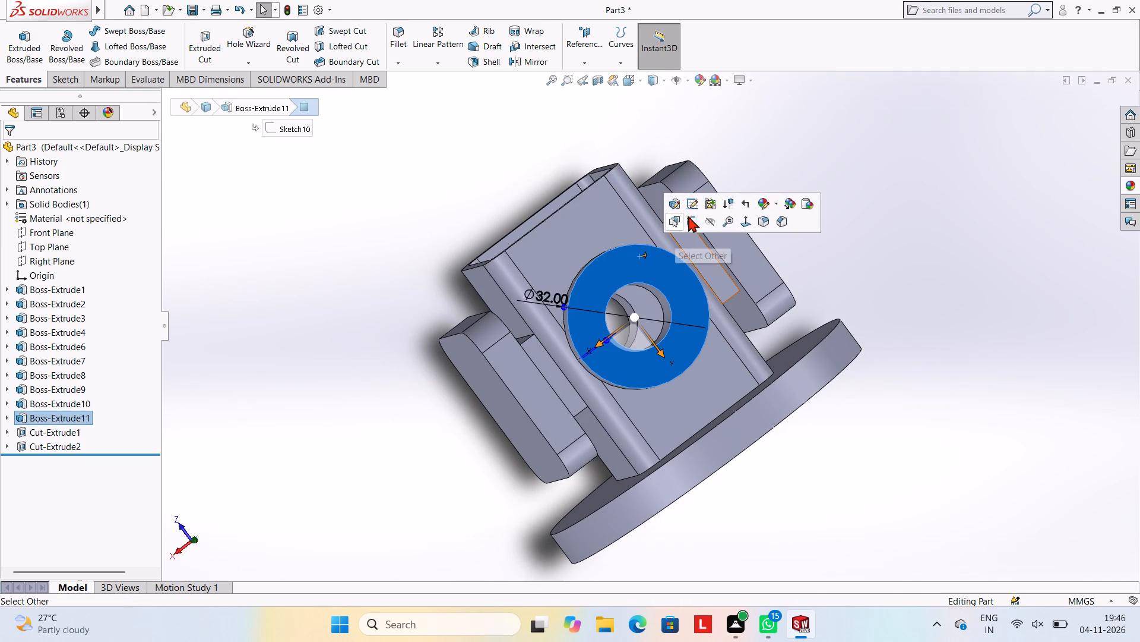
pyautogui.click(698, 216)
pyautogui.hotkey('ctrl', '8')
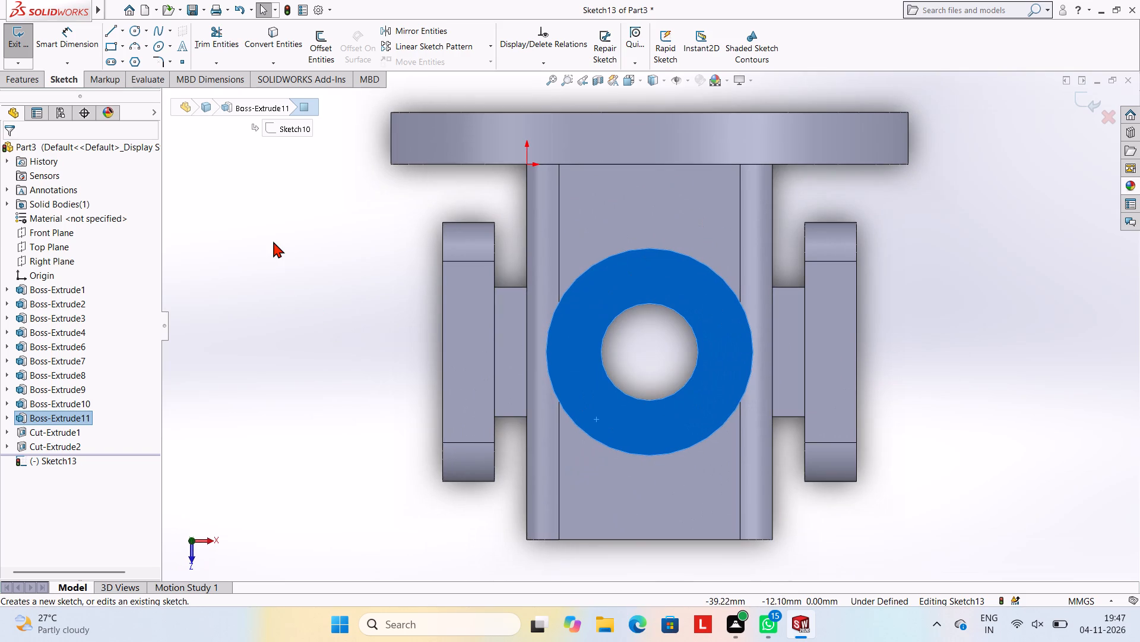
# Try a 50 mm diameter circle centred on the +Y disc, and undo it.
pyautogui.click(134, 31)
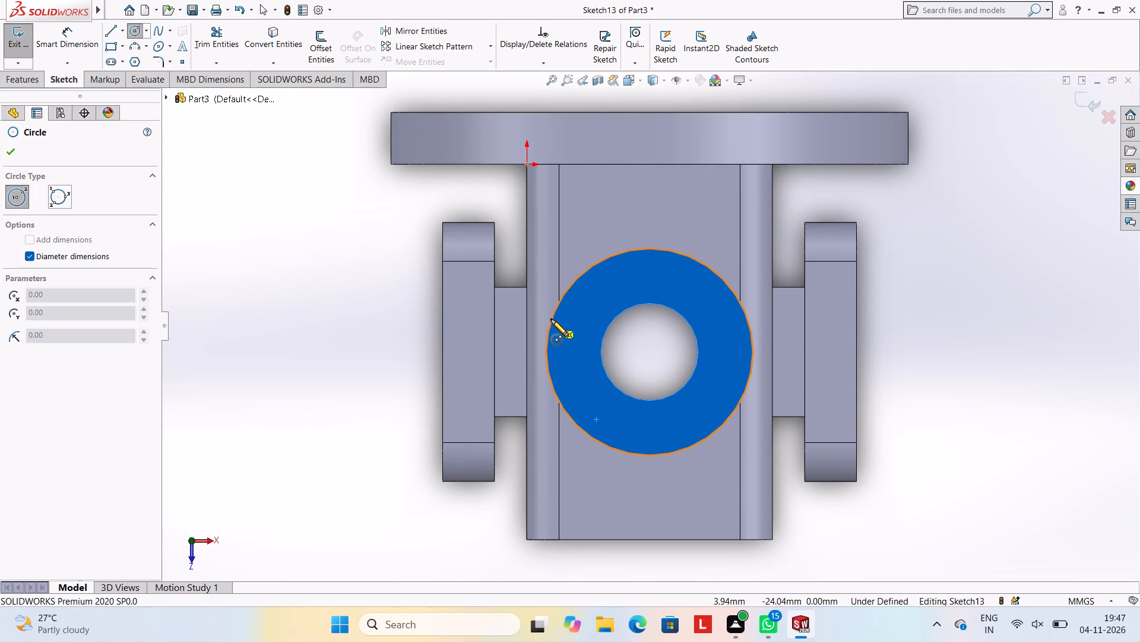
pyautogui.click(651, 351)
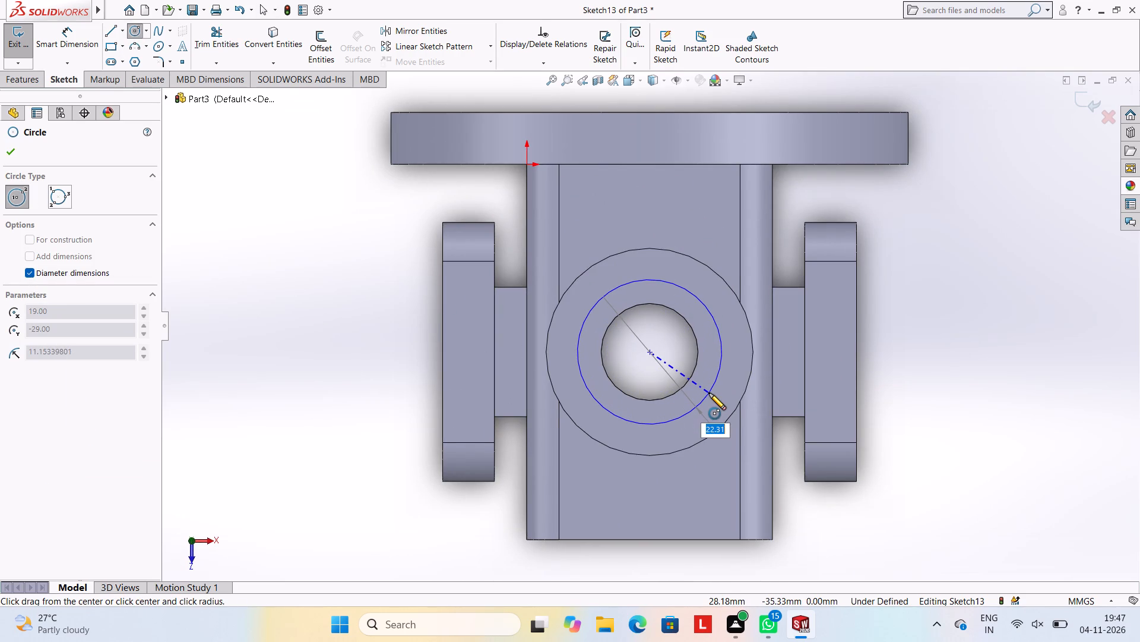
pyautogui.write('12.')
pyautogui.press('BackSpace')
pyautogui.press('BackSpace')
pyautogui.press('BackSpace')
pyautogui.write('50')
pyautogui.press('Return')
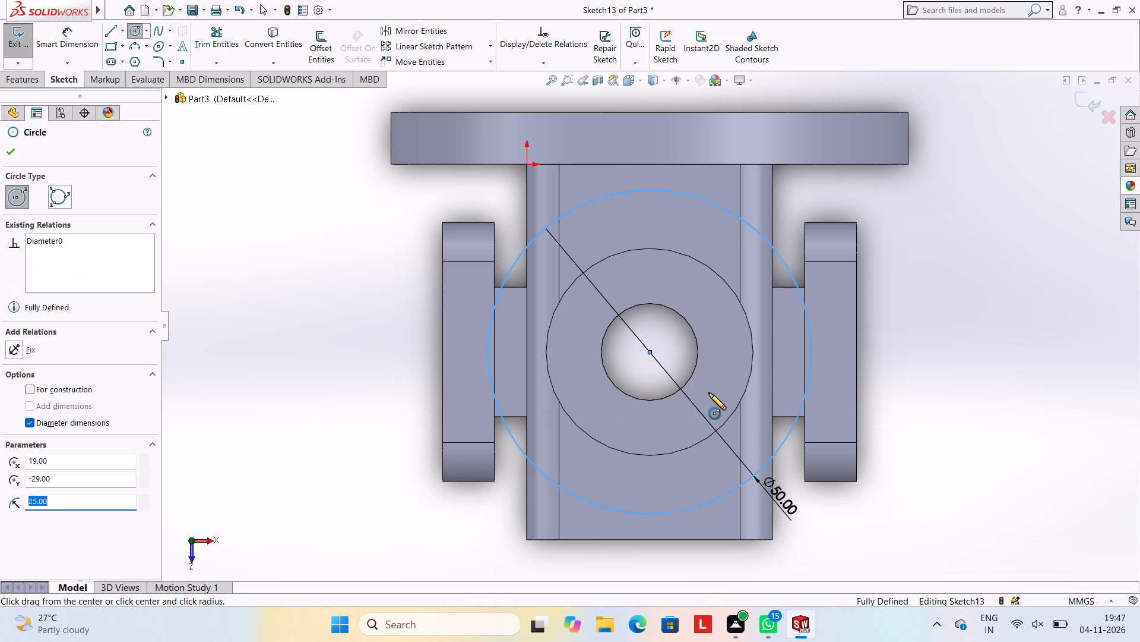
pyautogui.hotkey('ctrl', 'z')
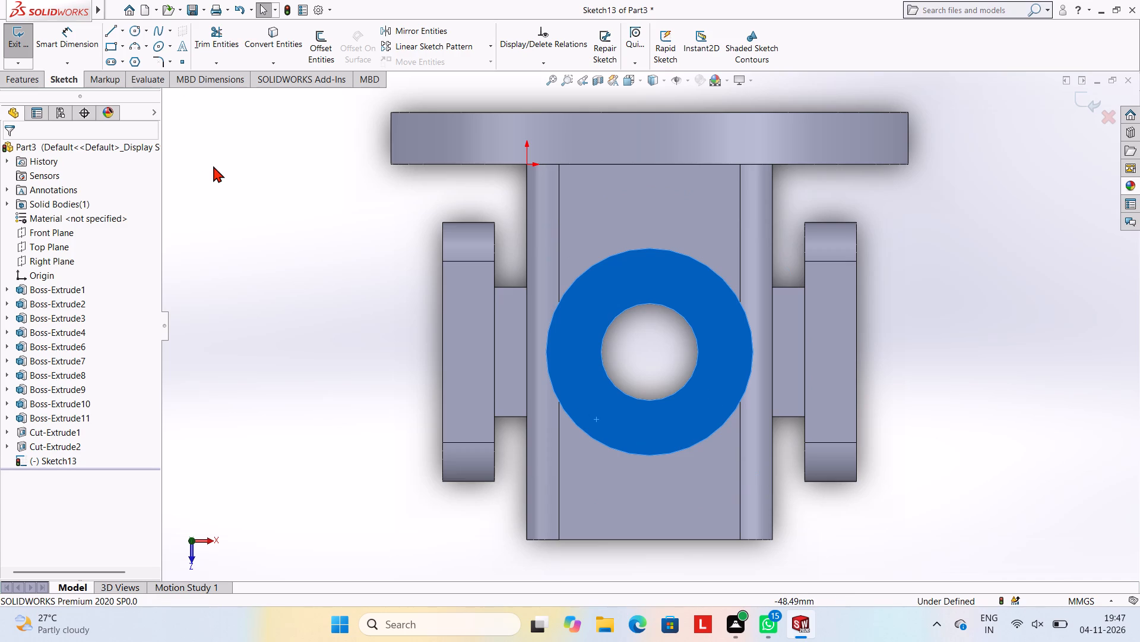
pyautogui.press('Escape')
# Draw a circle of 12.50 mm radius centred on the +Y disc, dimensioned by radius instead of diameter.
pyautogui.click(137, 32)
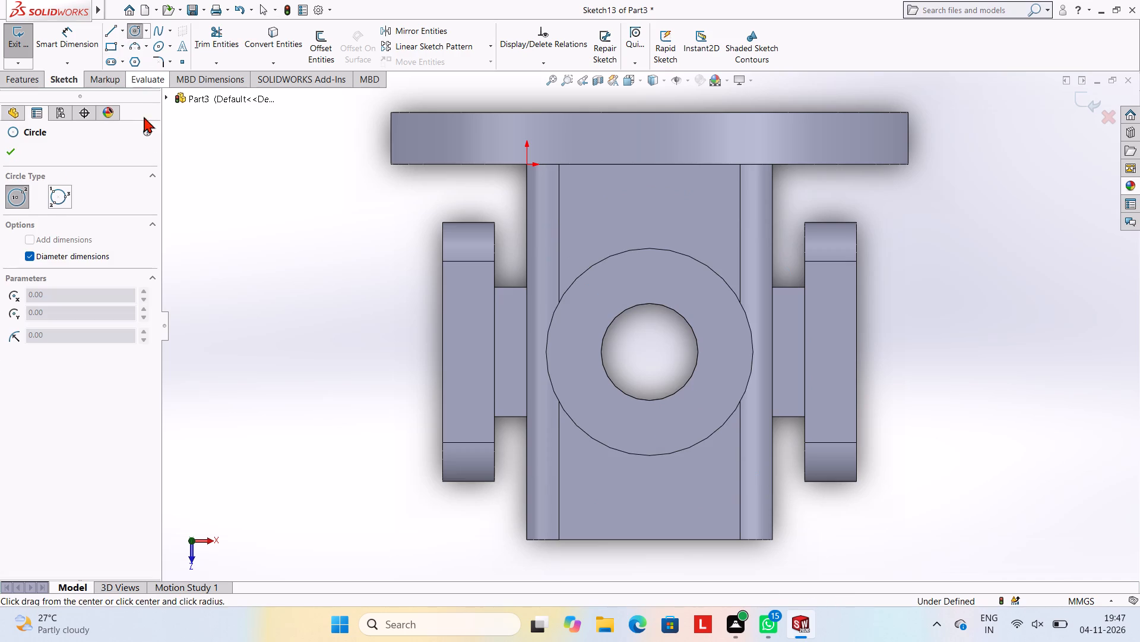
pyautogui.click(37, 250)
pyautogui.click(34, 260)
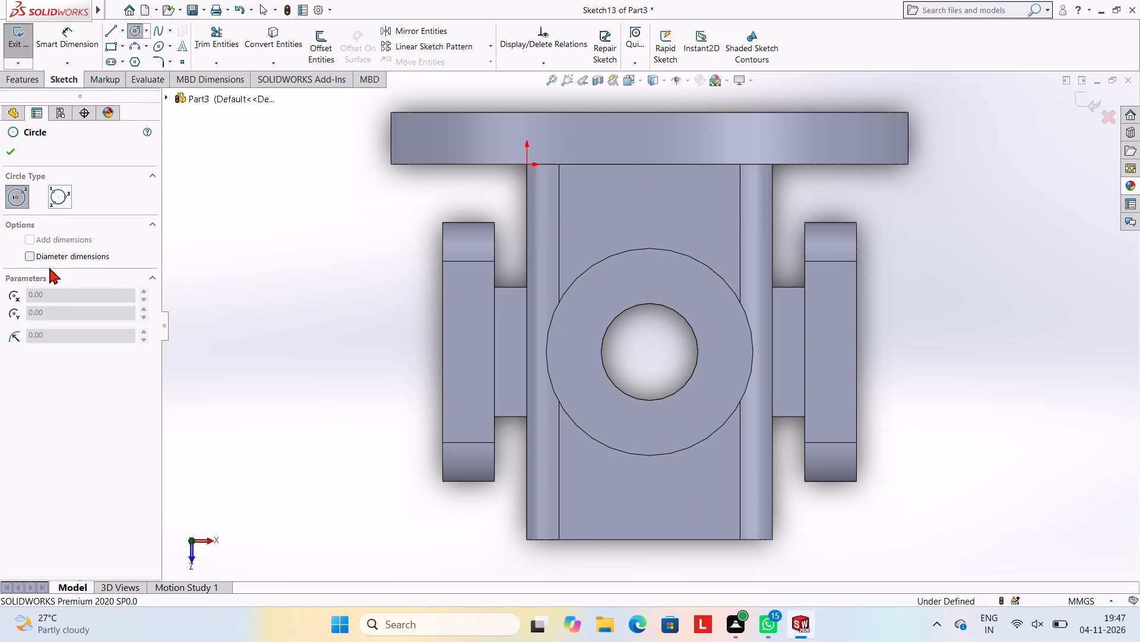
pyautogui.click(650, 350)
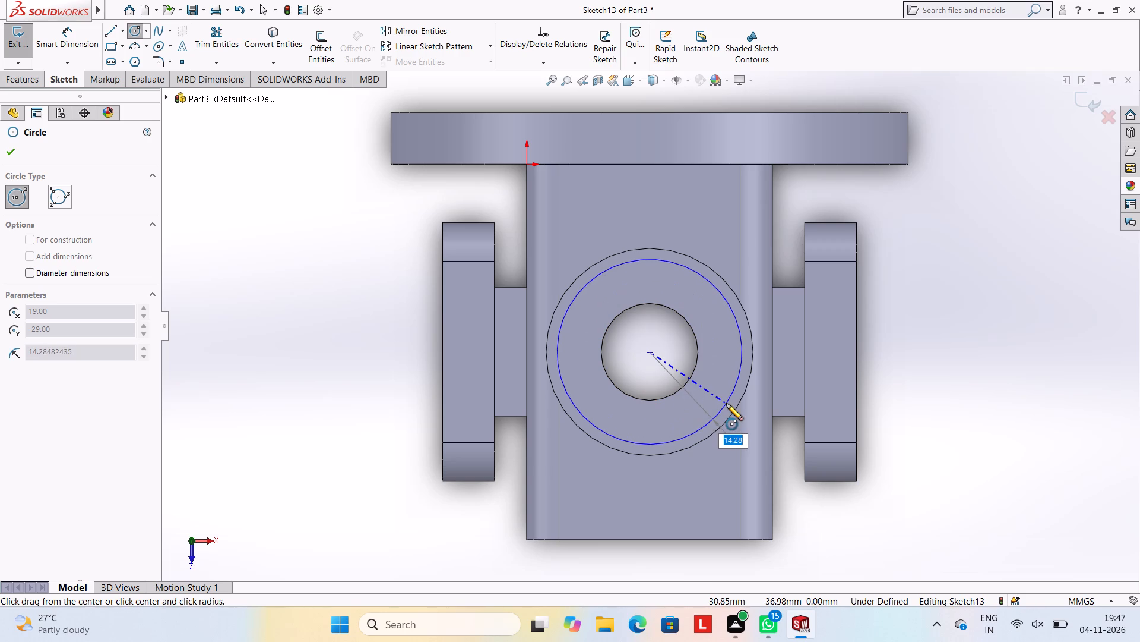
pyautogui.write('12.50')
pyautogui.press('Return')
pyautogui.press('Escape')
pyautogui.press('Escape')
pyautogui.press('Escape')
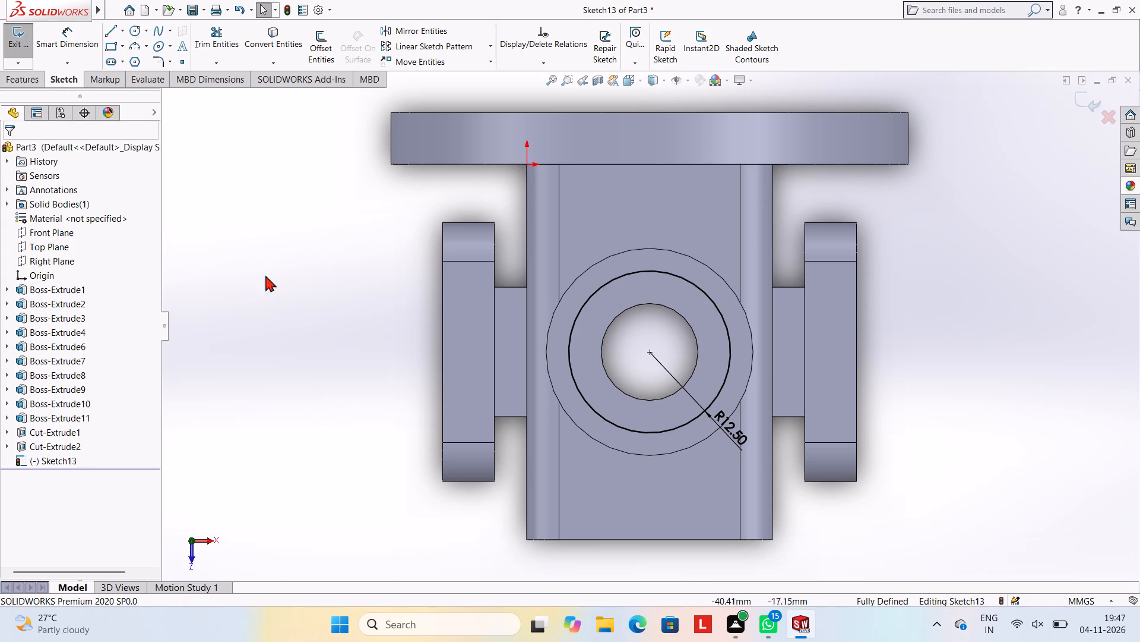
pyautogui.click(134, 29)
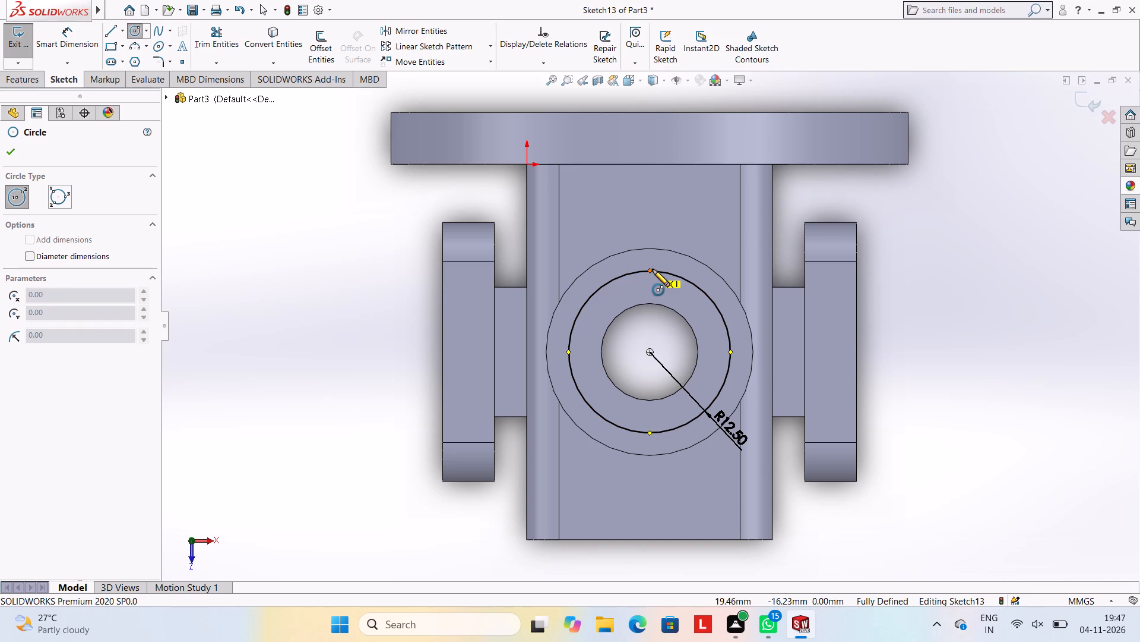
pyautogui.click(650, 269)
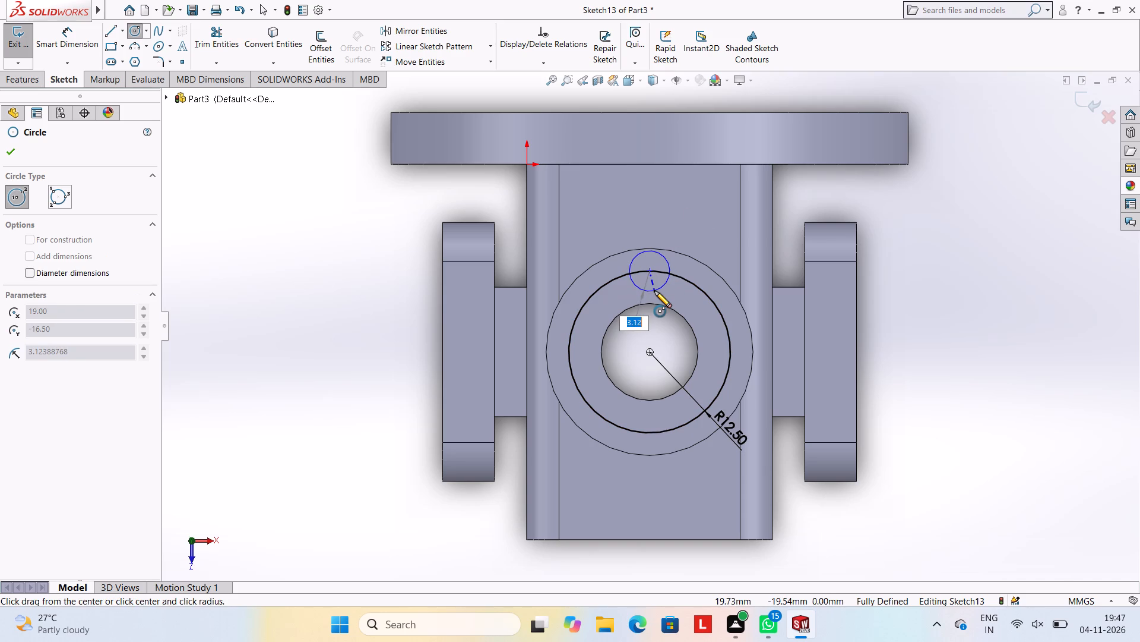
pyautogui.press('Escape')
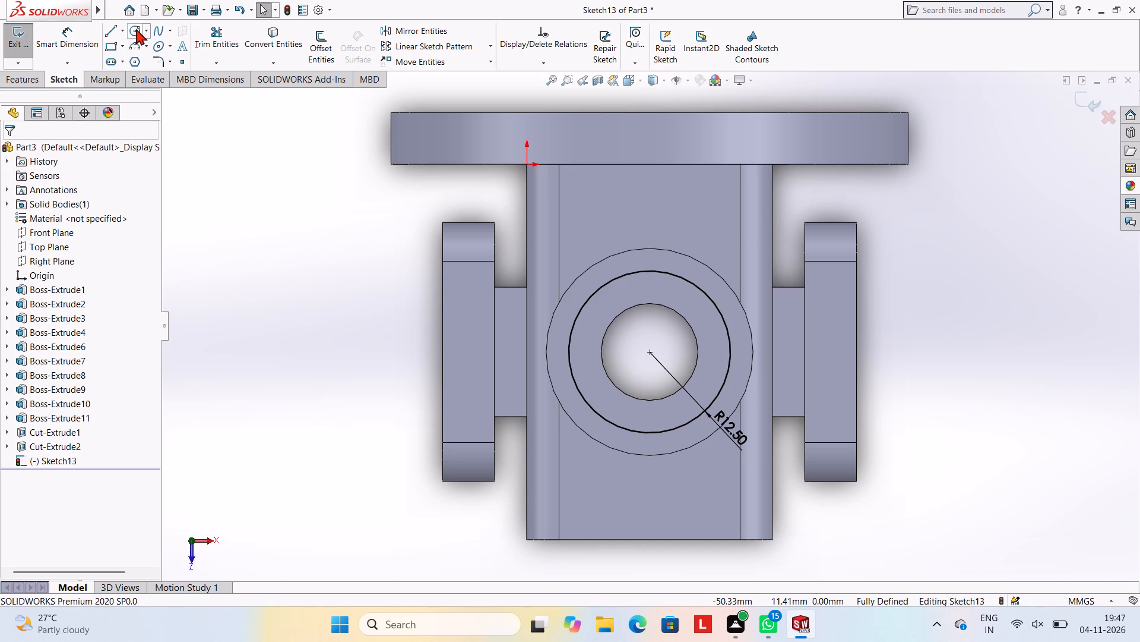
# Draw a 3 mm diameter circle centred on the 12.50 mm radius circle's quadrant point nearest the end flange.
pyautogui.click(136, 29)
pyautogui.click(47, 258)
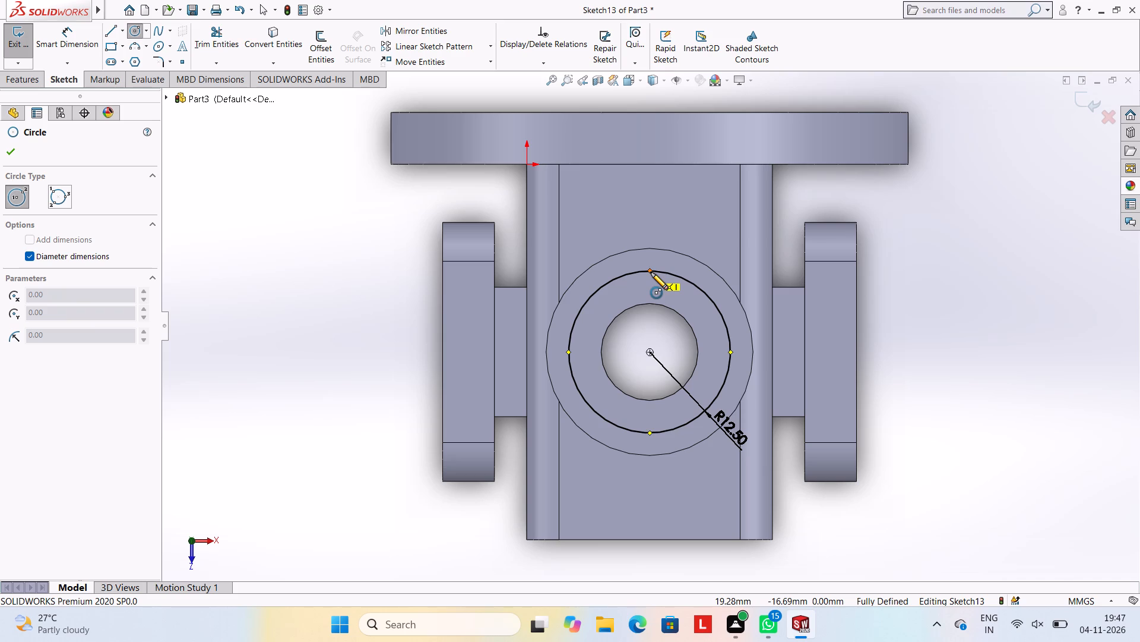
pyautogui.click(650, 270)
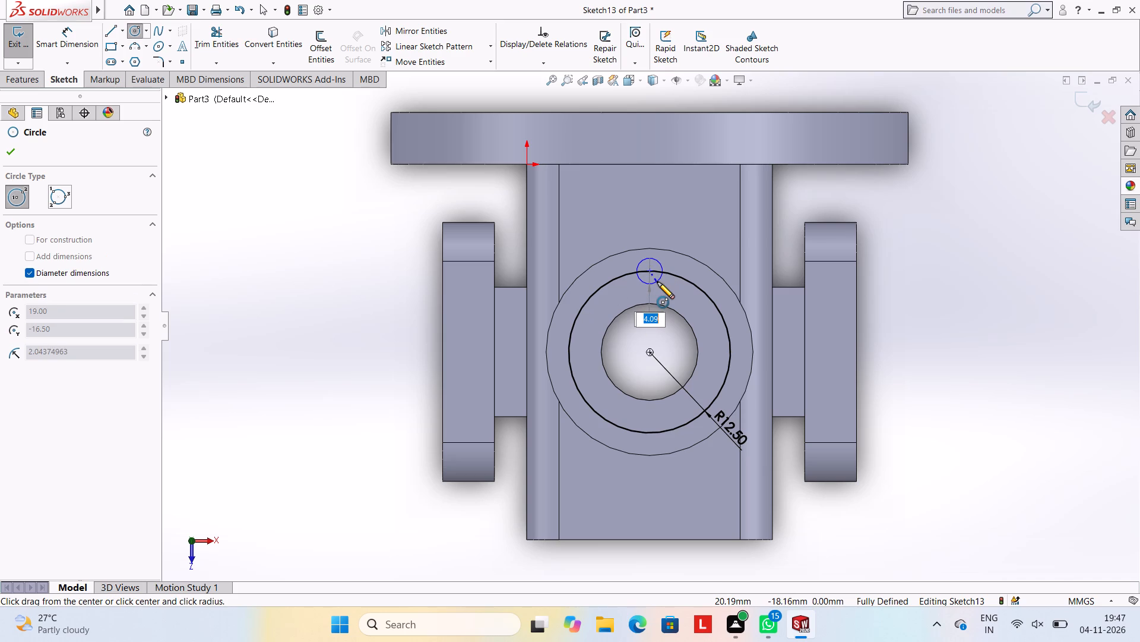
pyautogui.press('3')
pyautogui.press('Return')
pyautogui.press('Escape')
pyautogui.press('Escape')
pyautogui.press('Escape')
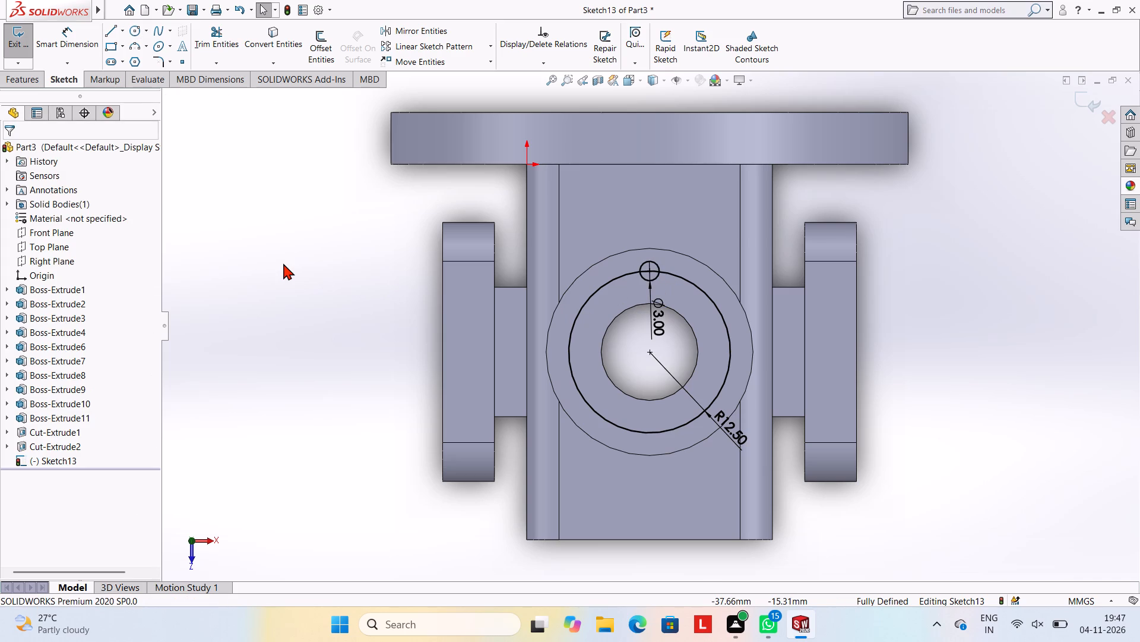
# Circular-pattern the 3 mm circle about the +Y disc's centre with 9 equally spaced instances over 360 degrees.
pyautogui.click(658, 279)
pyautogui.click(490, 49)
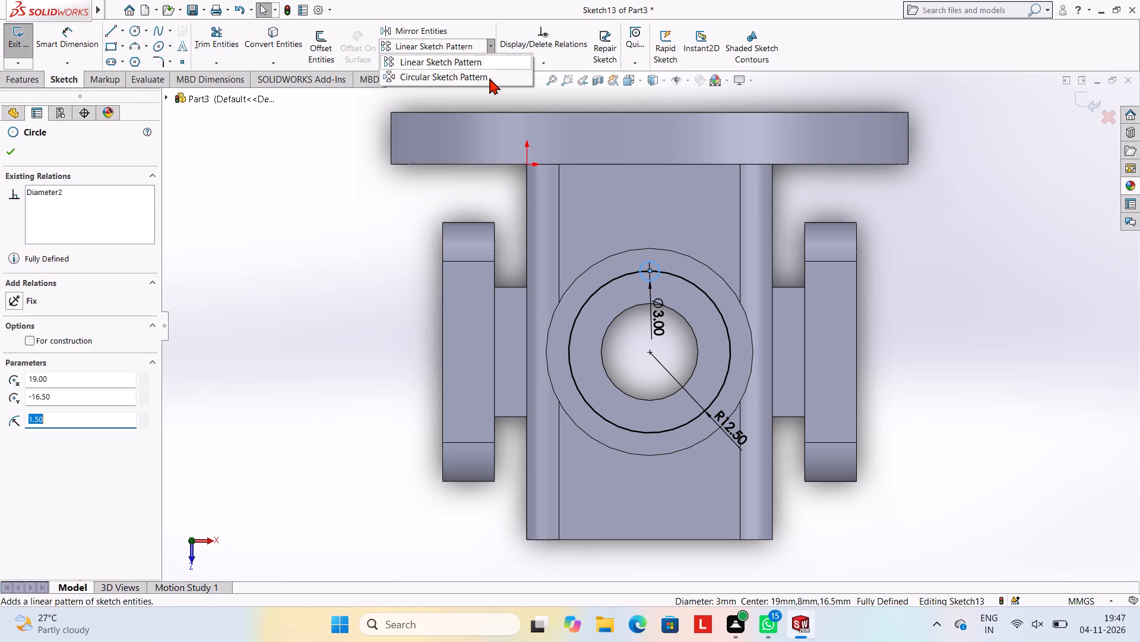
pyautogui.click(482, 75)
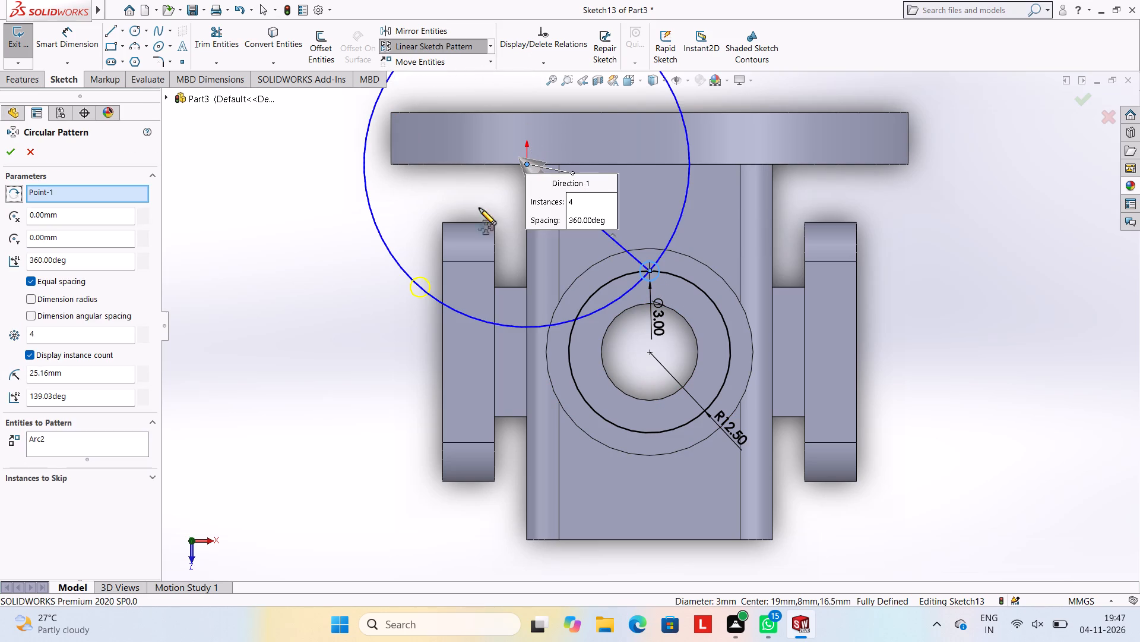
pyautogui.click(650, 350)
pyautogui.click(65, 187)
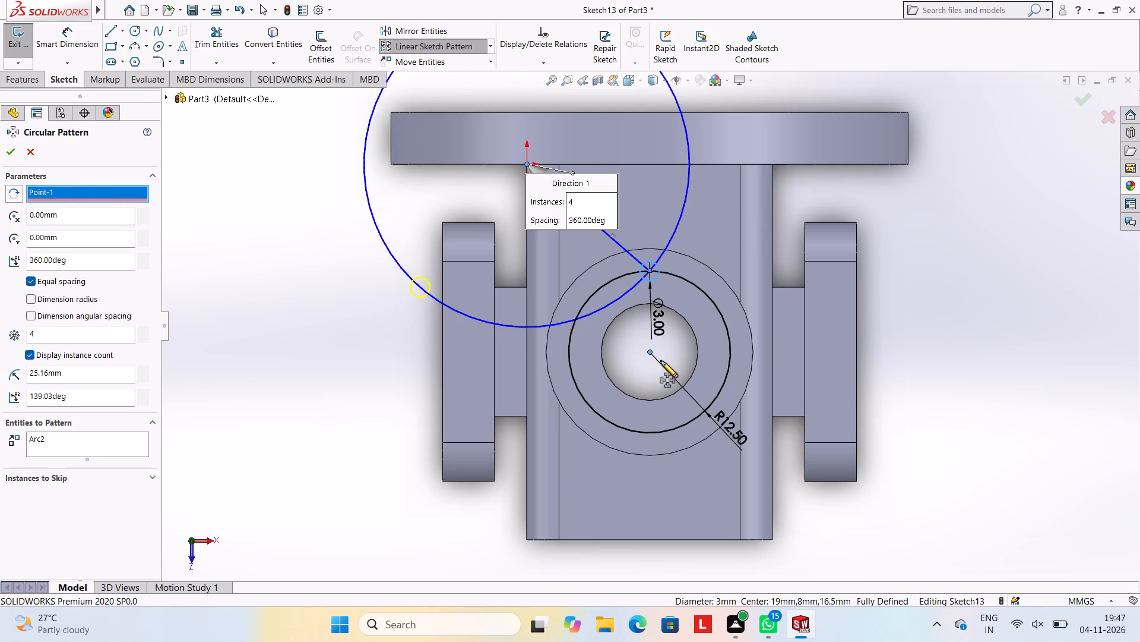
pyautogui.click(648, 354)
pyautogui.click(75, 335)
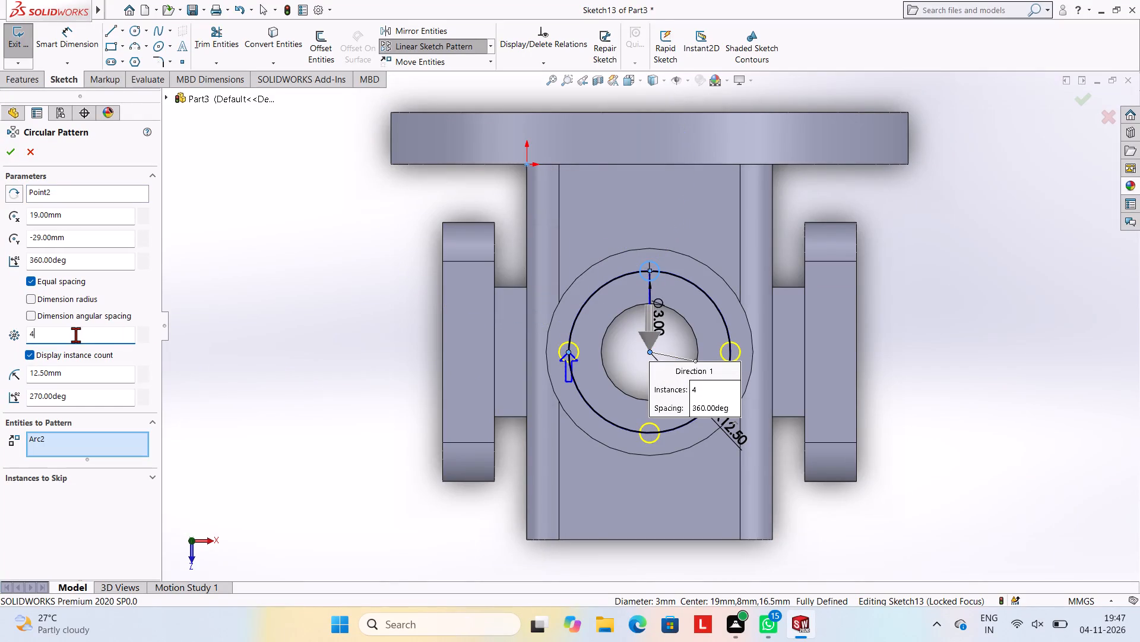
pyautogui.press('BackSpace')
pyautogui.press('9')
pyautogui.press('Return')
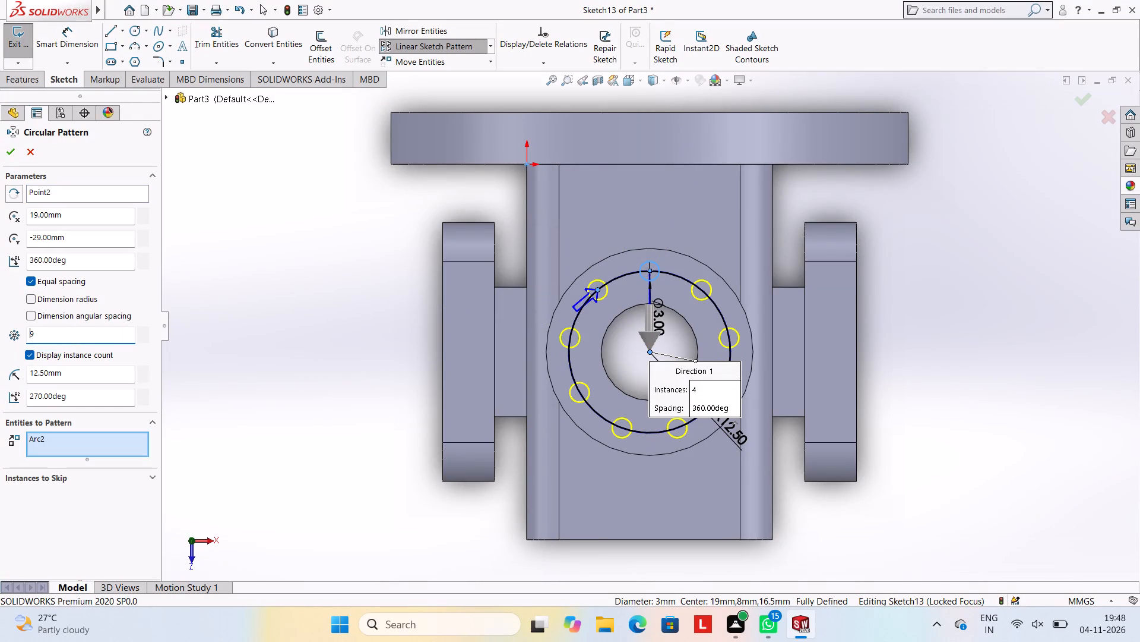
pyautogui.click(11, 156)
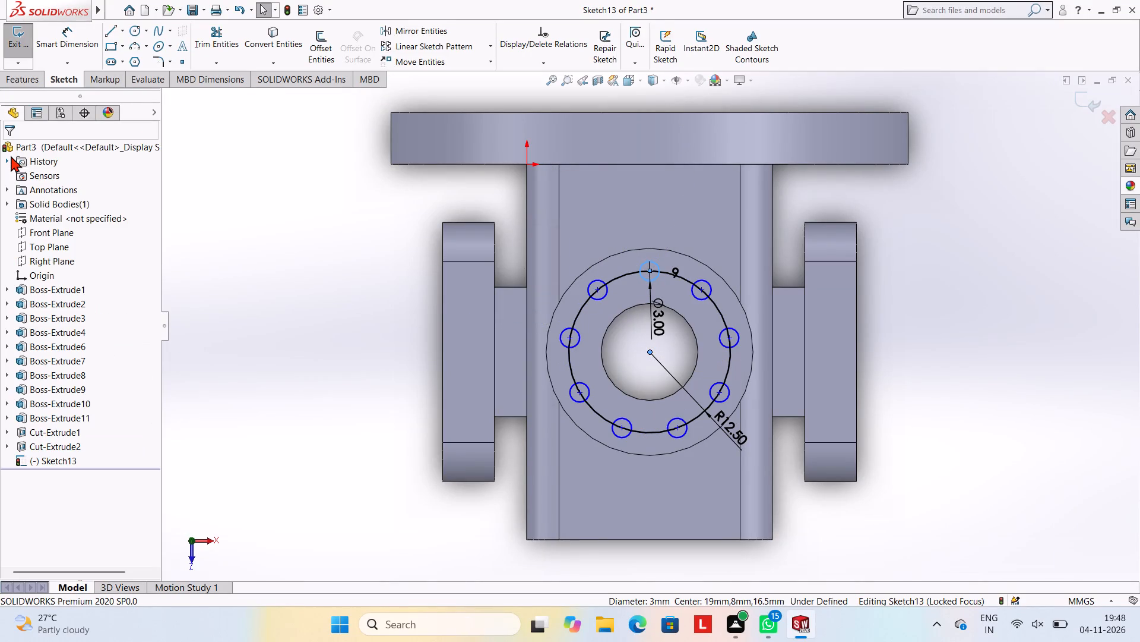
pyautogui.press('Escape')
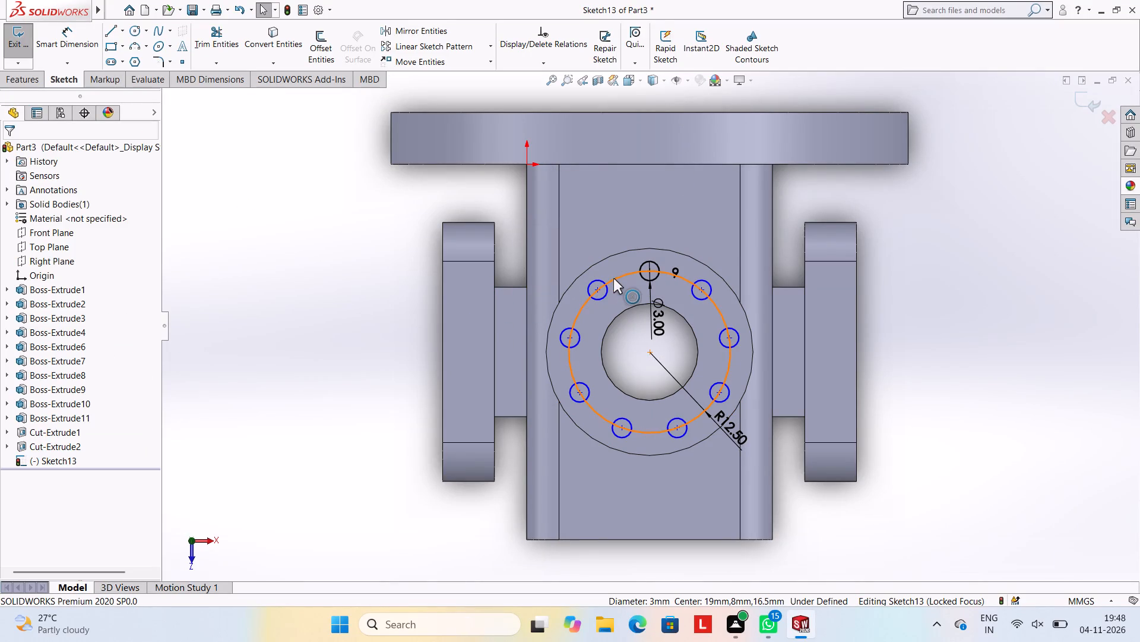
# Delete the 12.50 mm radius circle that runs through the bolt-hole centres.
pyautogui.click(614, 278)
pyautogui.press('Delete')
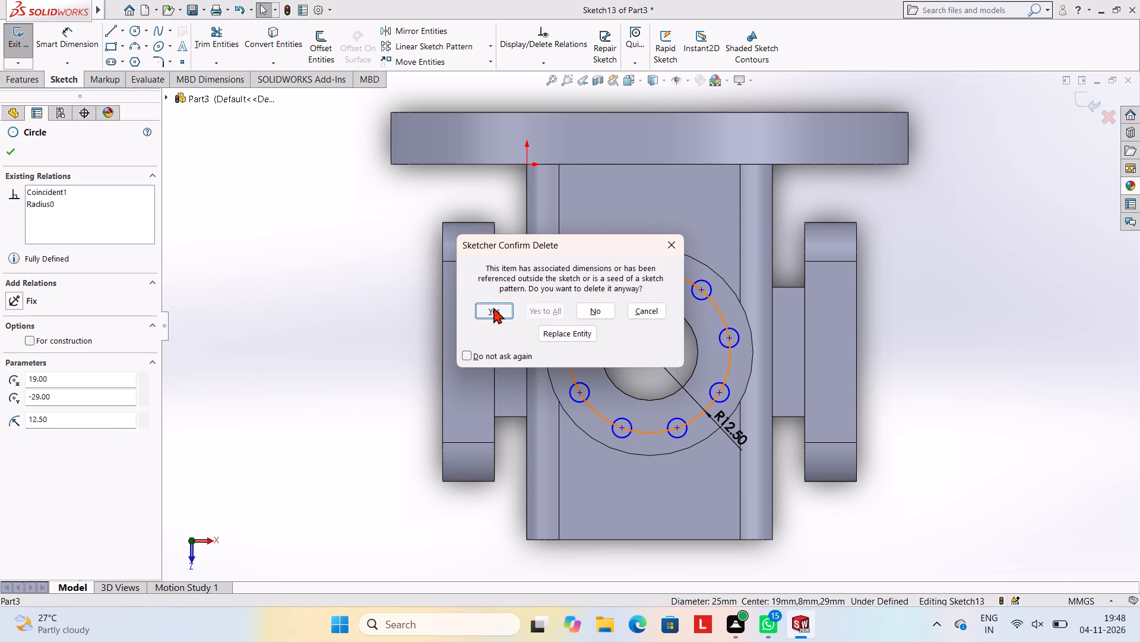
pyautogui.click(493, 307)
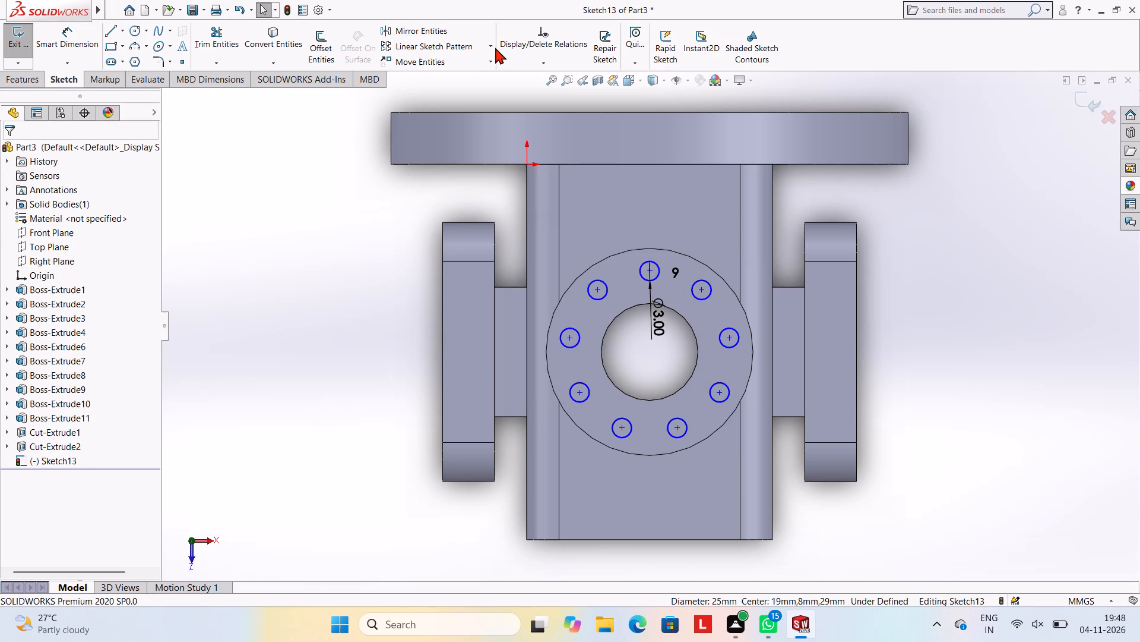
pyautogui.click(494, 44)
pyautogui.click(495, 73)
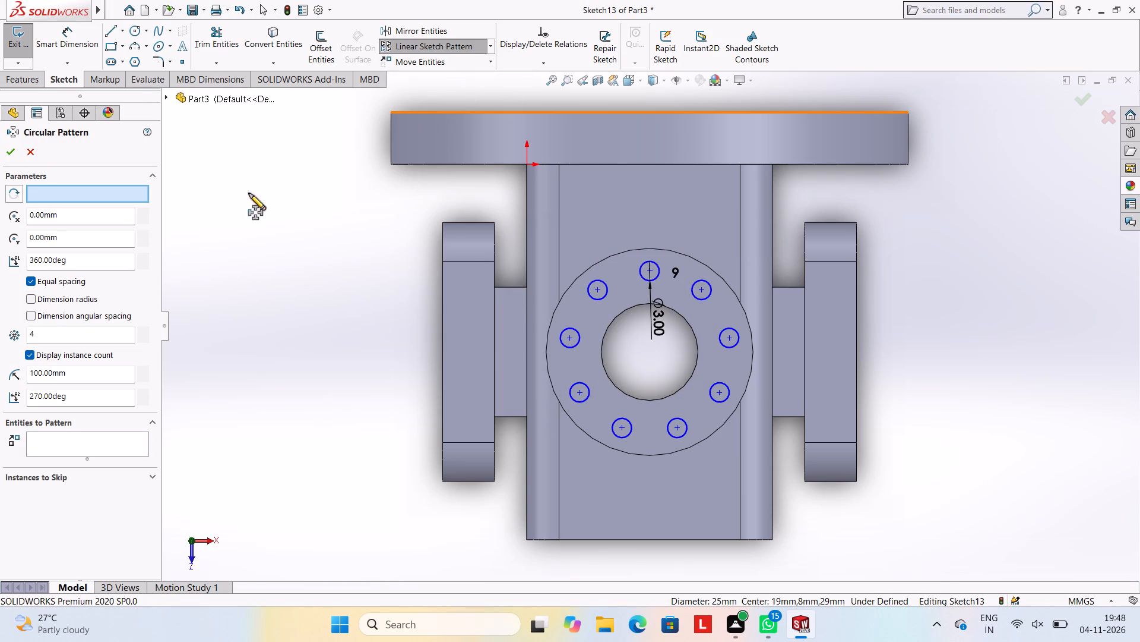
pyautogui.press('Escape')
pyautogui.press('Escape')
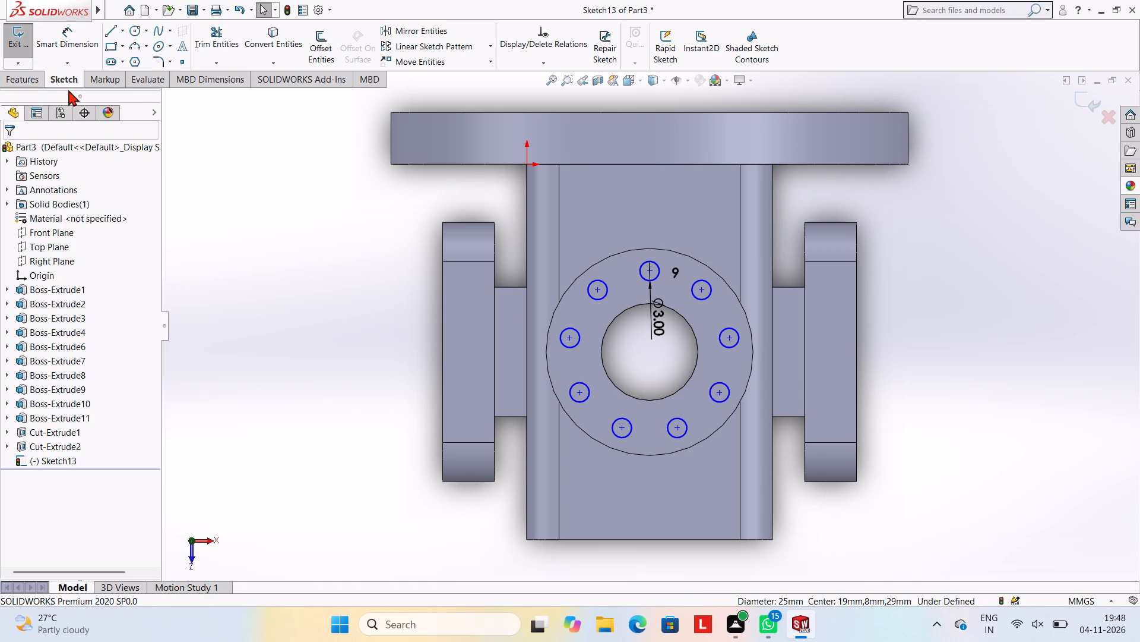
# Cut-extrude the nine 3 mm circles blind to a depth of 5 mm into the +Y disc.
pyautogui.click(28, 79)
pyautogui.click(202, 51)
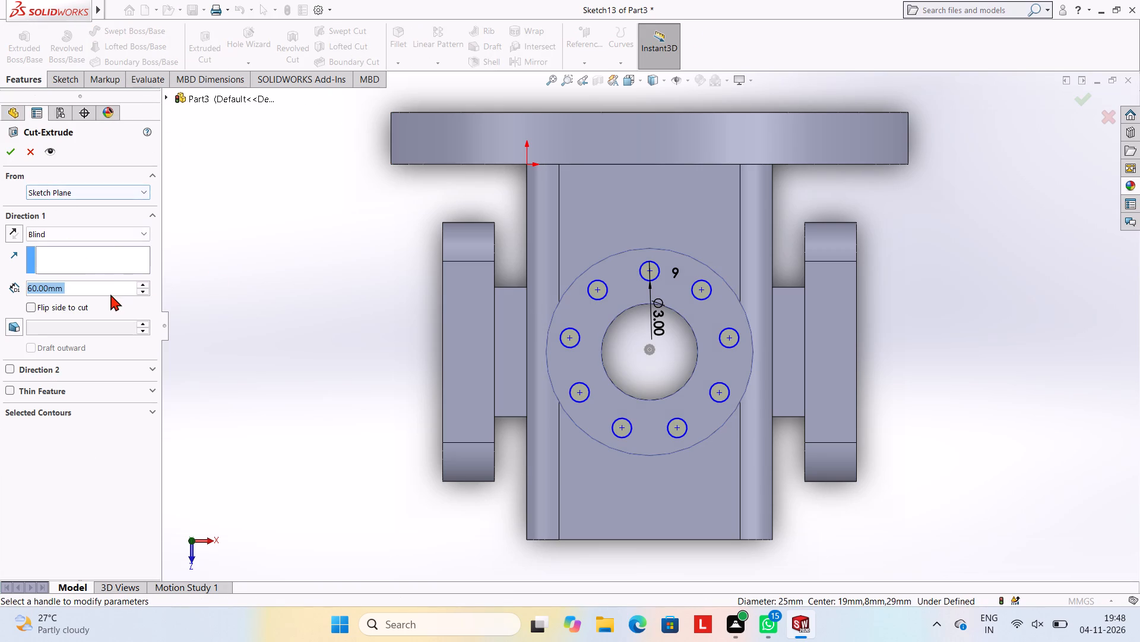
pyautogui.press('5')
pyautogui.press('Return')
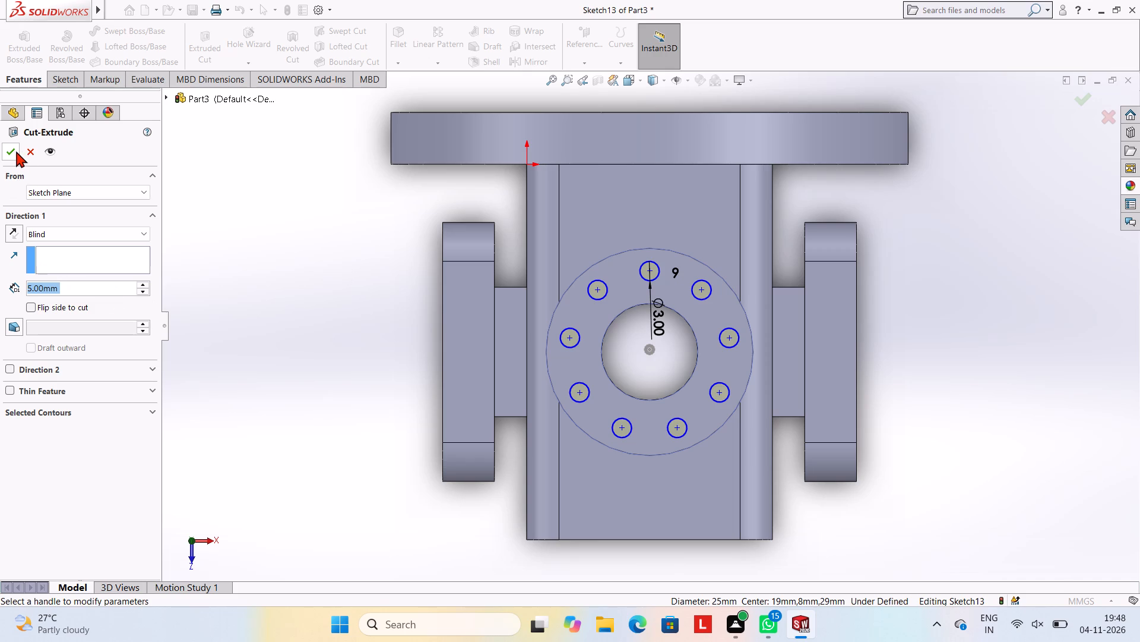
pyautogui.click(14, 149)
pyautogui.click(341, 221)
# Start a sketch on the outer face of the +X rounded side plate, viewed normal to it.
pyautogui.moveTo(364, 227); pyautogui.dragTo(391, 209, button='middle')
pyautogui.scroll(1, 398, 225)
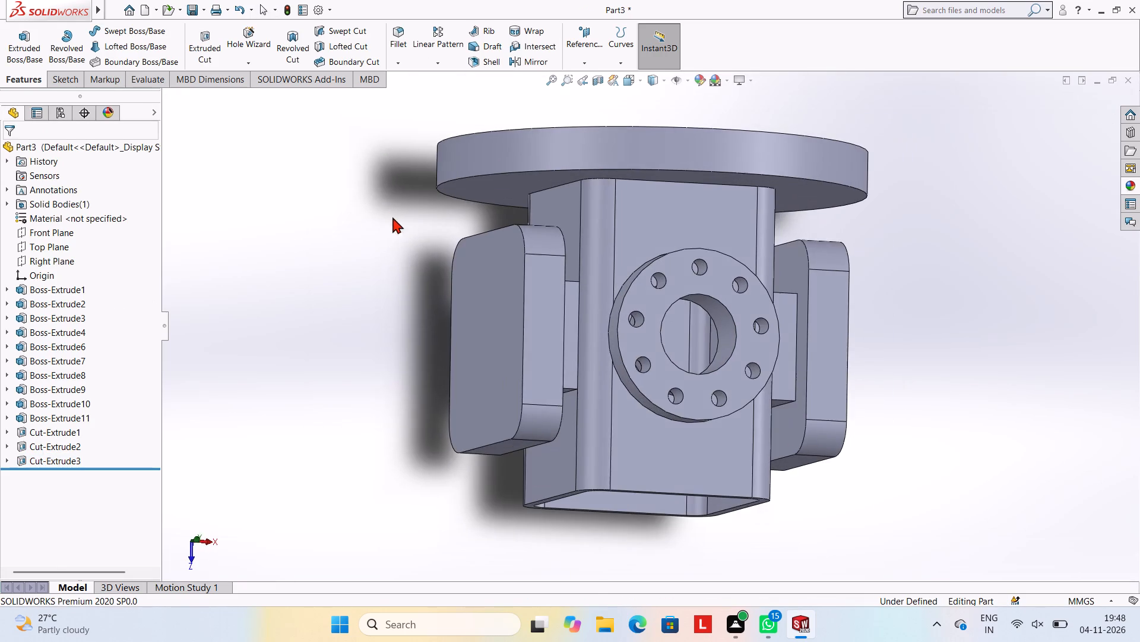
pyautogui.moveTo(532, 350); pyautogui.dragTo(547, 202, button='middle')
pyautogui.moveTo(699, 410); pyautogui.dragTo(742, 250, button='middle')
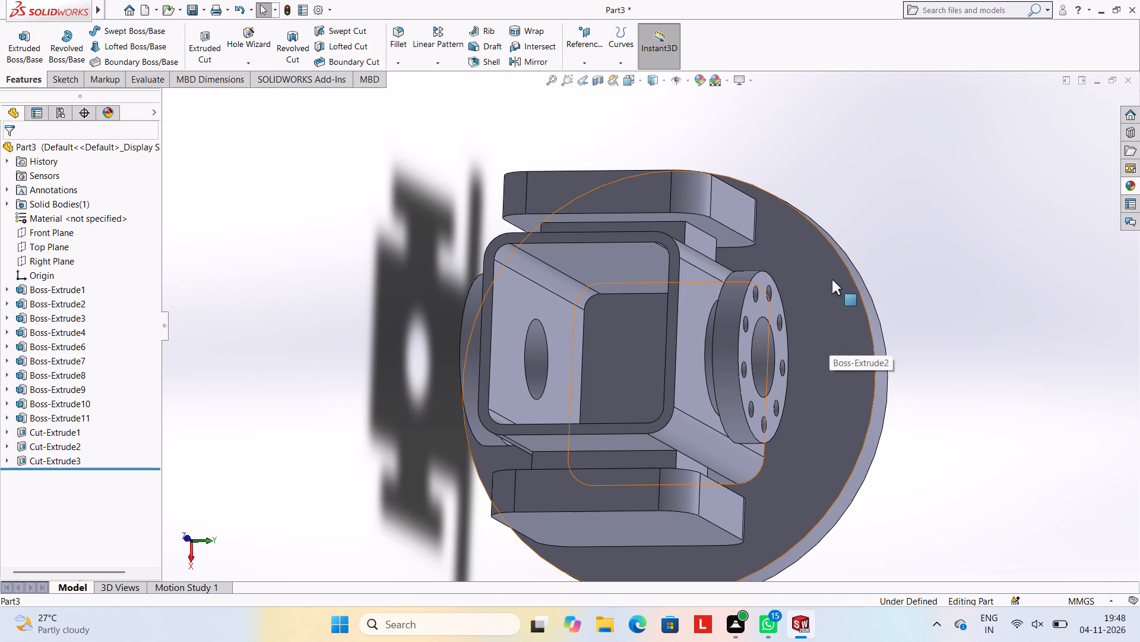
pyautogui.moveTo(895, 262); pyautogui.dragTo(944, 193, button='middle')
pyautogui.moveTo(939, 376); pyautogui.dragTo(905, 237, button='middle')
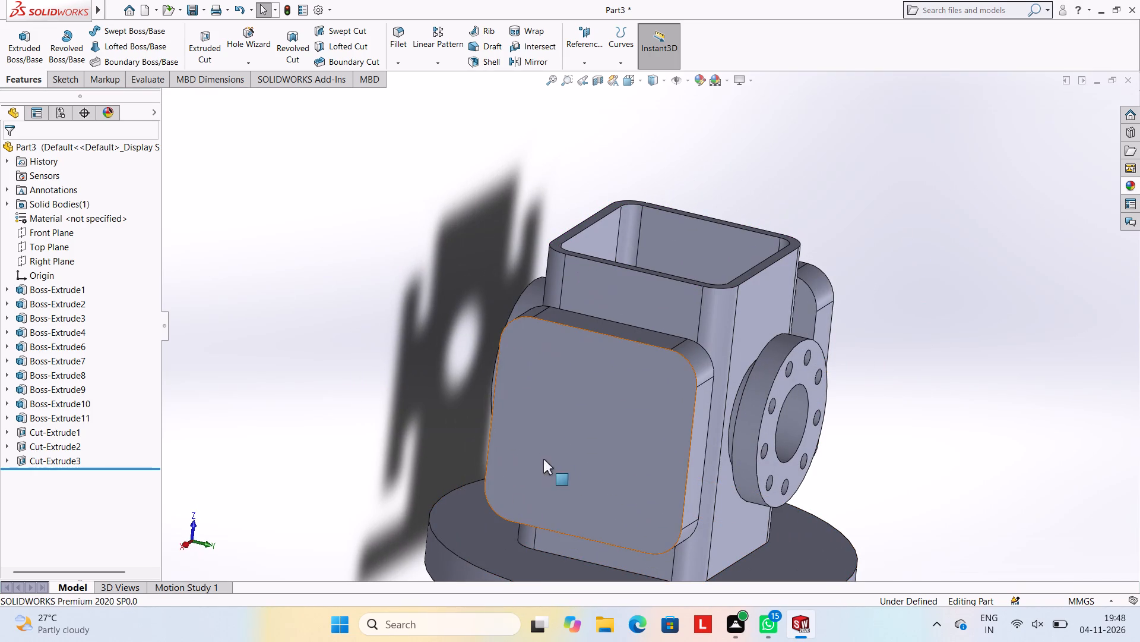
pyautogui.click(558, 436)
pyautogui.click(607, 402)
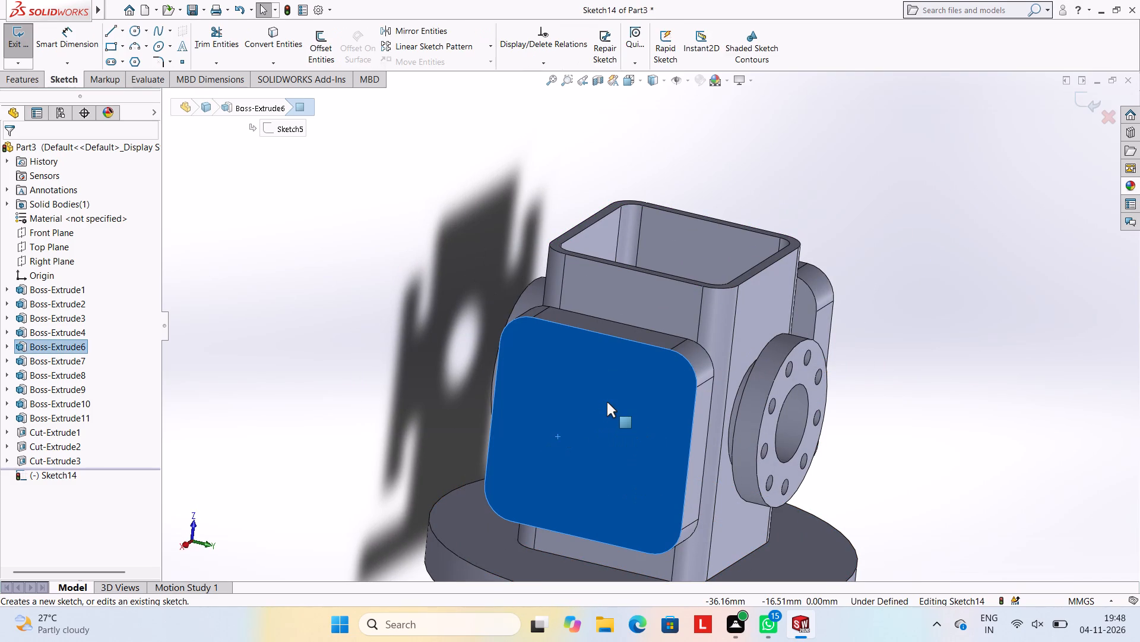
pyautogui.hotkey('ctrl', '8')
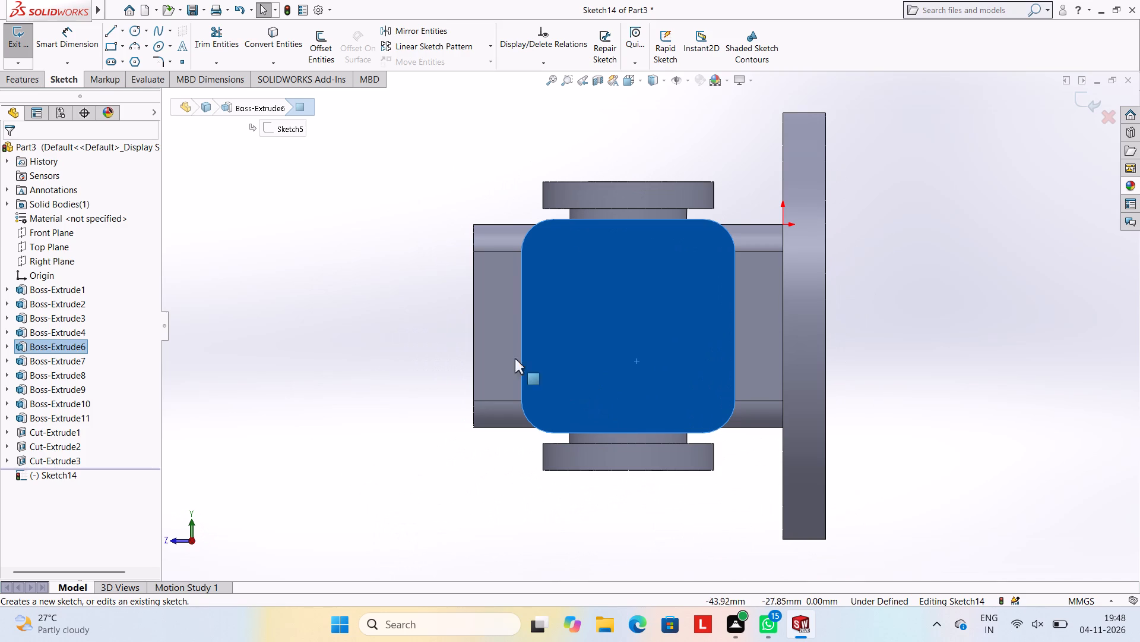
# Draw an 18 mm diameter circle centred on the +X side plate.
pyautogui.click(130, 32)
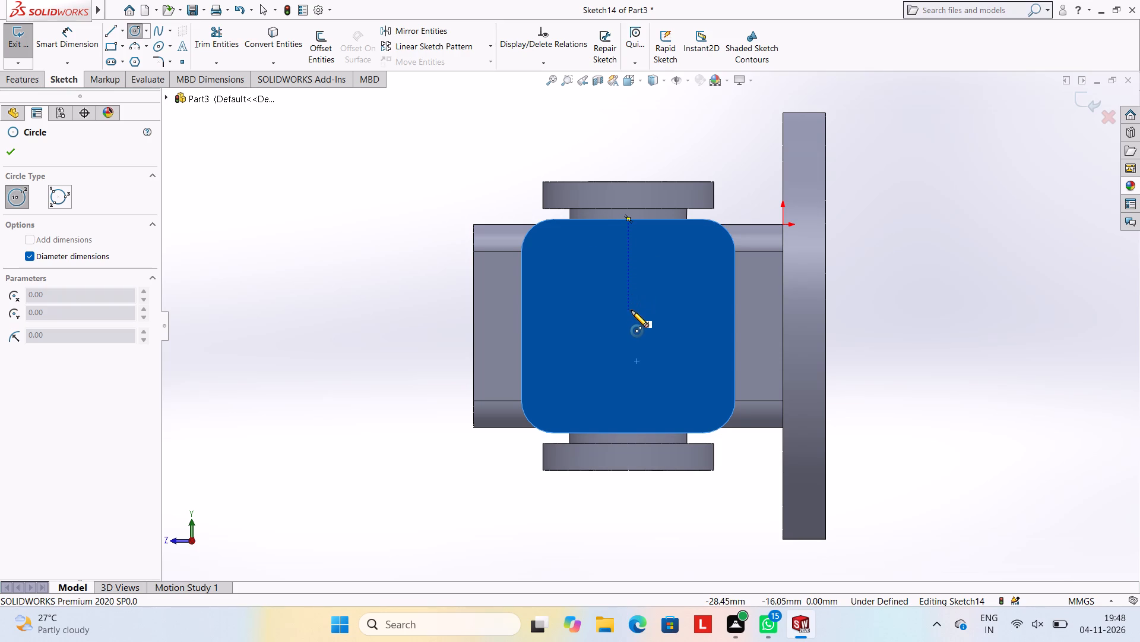
pyautogui.click(630, 325)
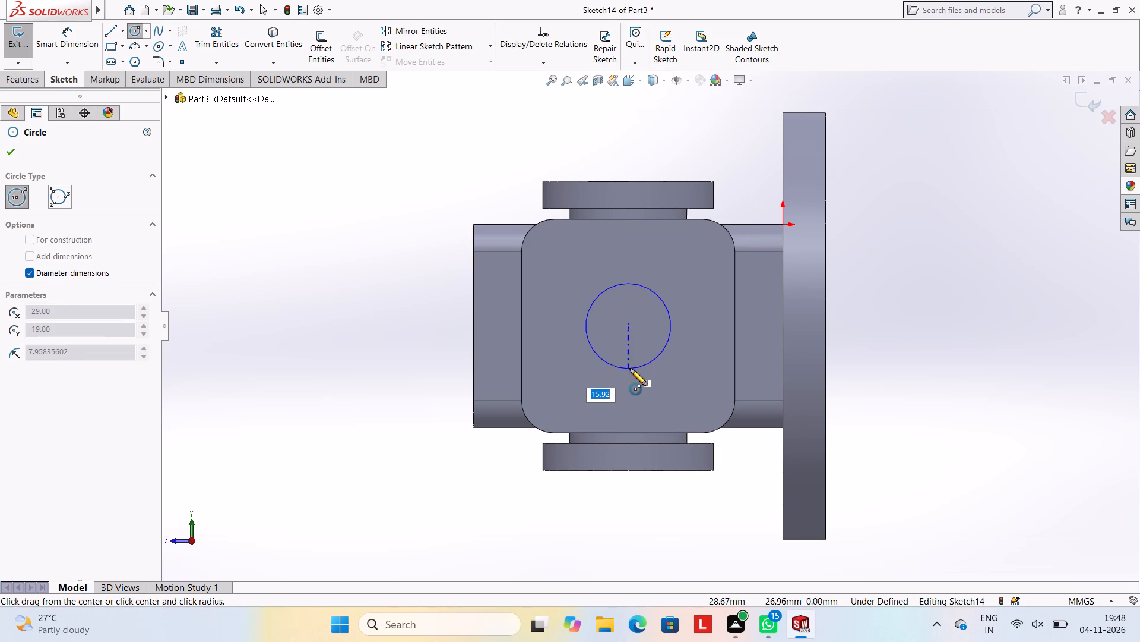
pyautogui.write('18')
pyautogui.press('Return')
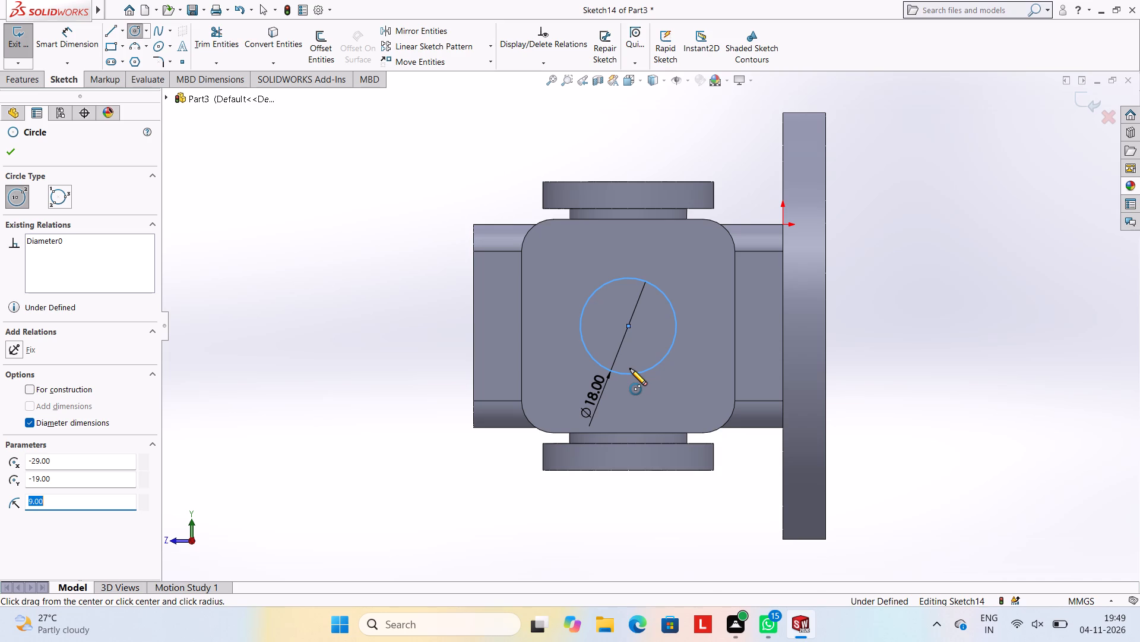
pyautogui.press('Escape')
pyautogui.press('Escape')
pyautogui.press('Escape')
pyautogui.press('Escape')
pyautogui.press('Escape')
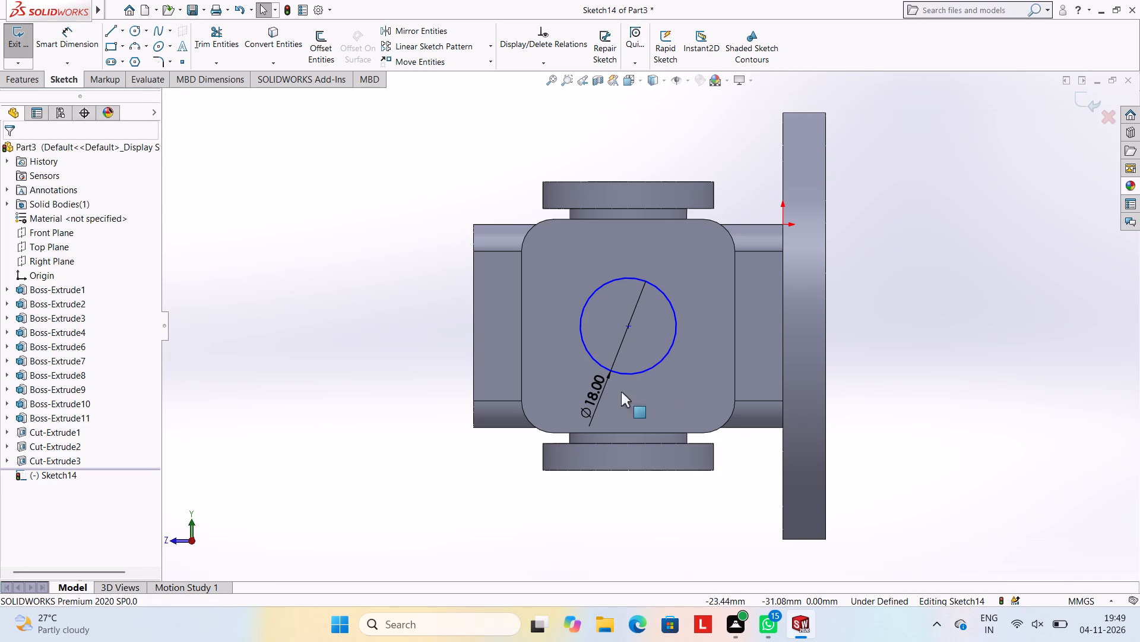
# Cut-extrude the 18 mm circle blind to a depth of 70 mm through the side plates and tube.
pyautogui.click(29, 81)
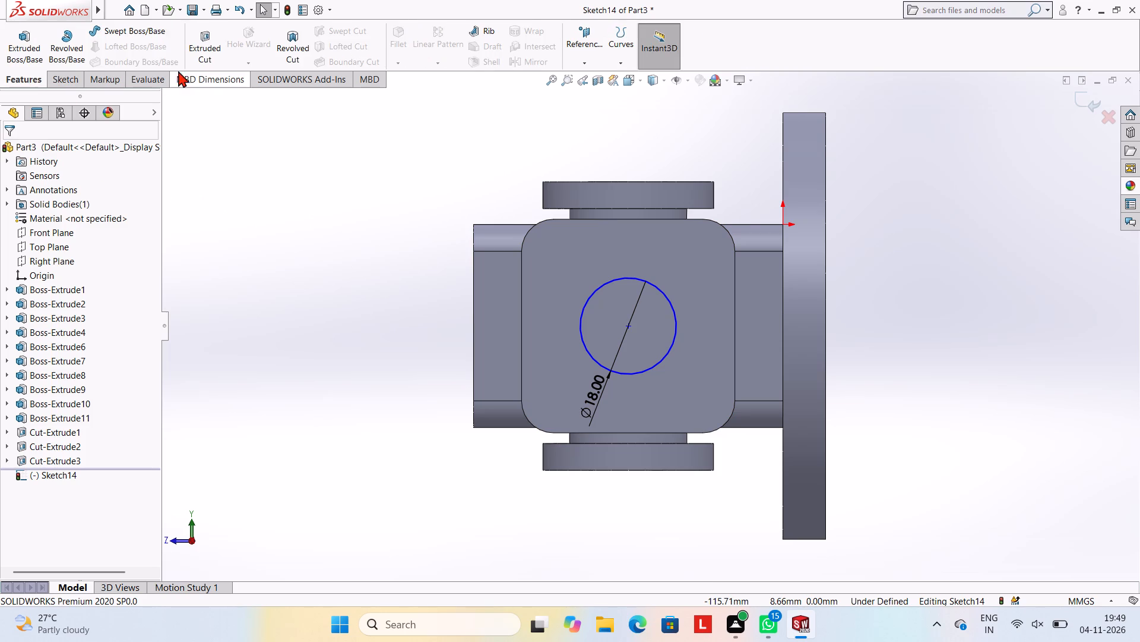
pyautogui.click(202, 52)
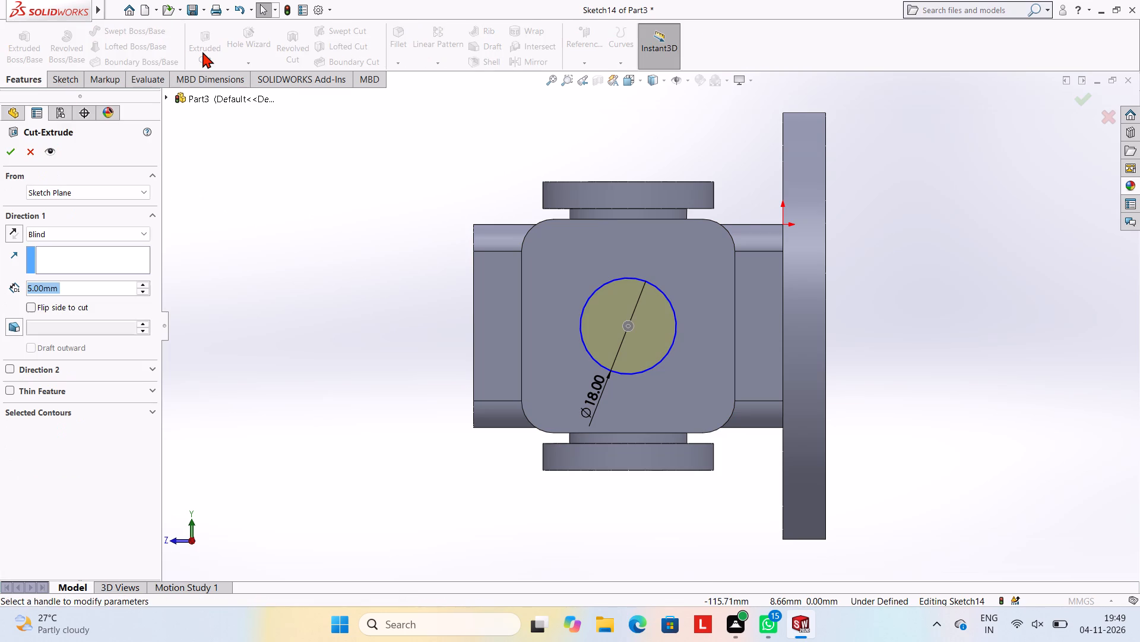
pyautogui.write('70')
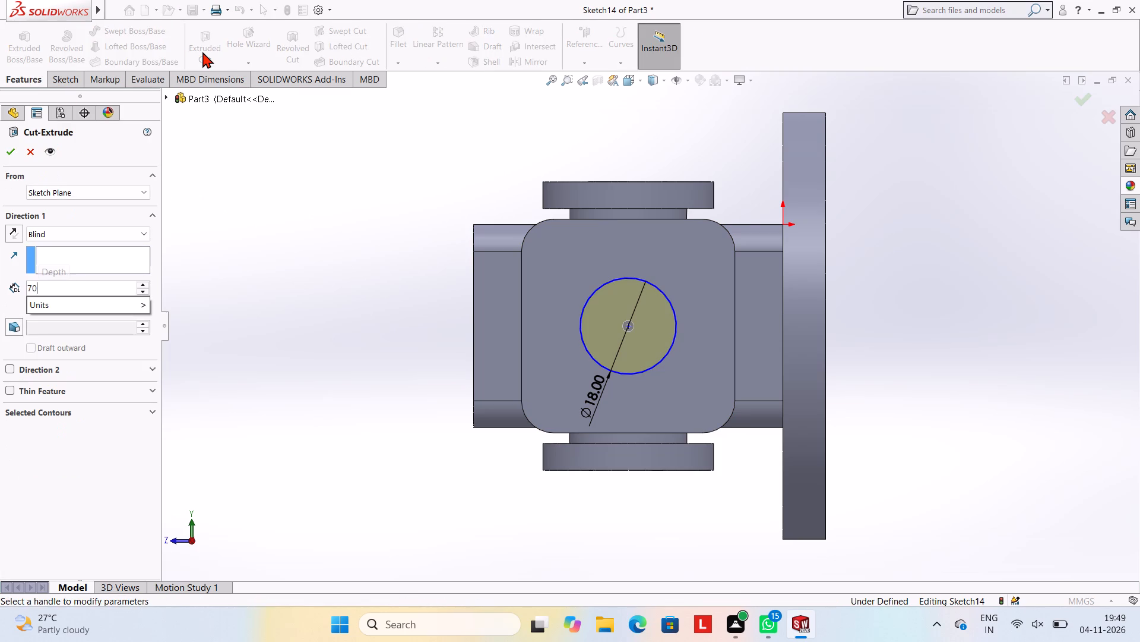
pyautogui.press('Return')
pyautogui.click(9, 150)
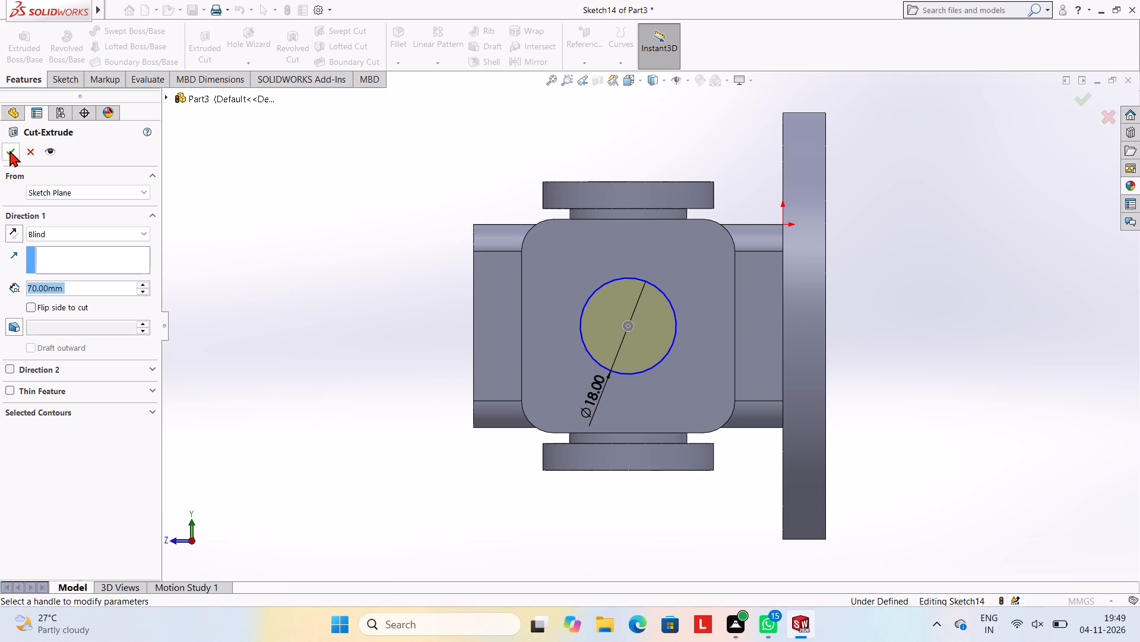
pyautogui.click(191, 225)
pyautogui.moveTo(553, 301); pyautogui.dragTo(556, 170, button='middle')
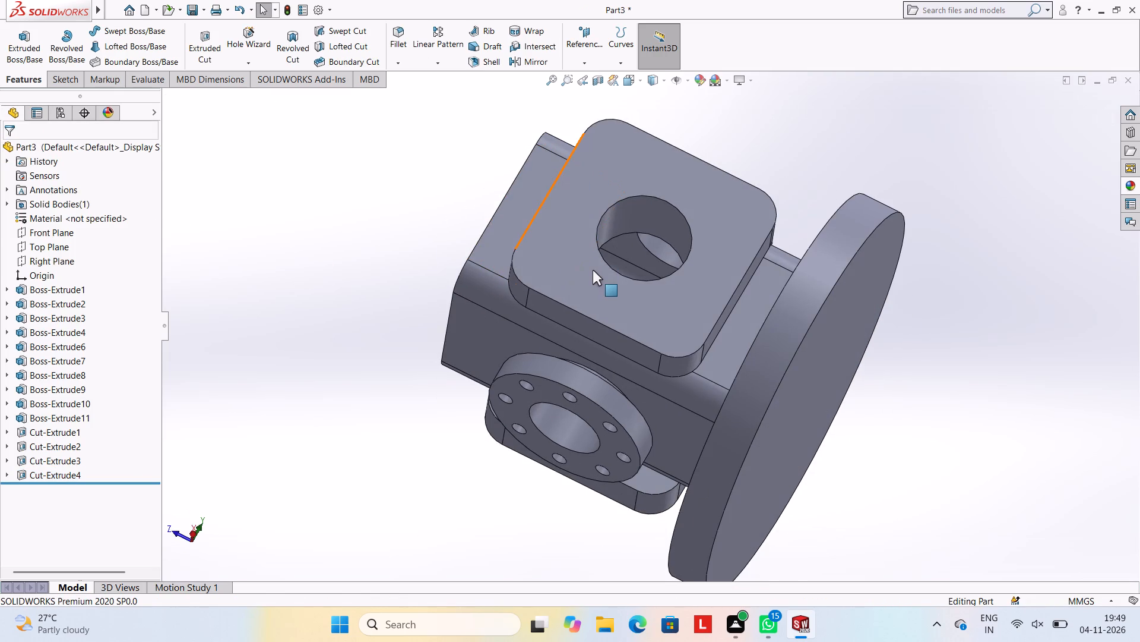
pyautogui.press('Escape')
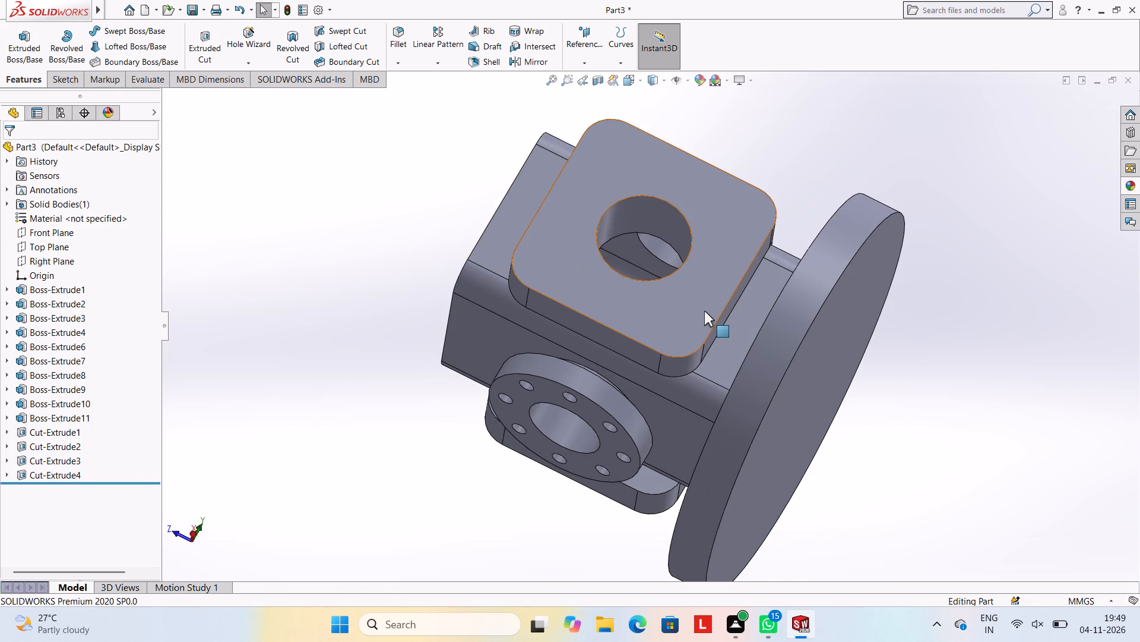
# Start another sketch on the outer face of the +X side plate, around the 18 mm bore.
pyautogui.scroll(2, 771, 188)
pyautogui.moveTo(795, 209); pyautogui.dragTo(855, 259, button='middle')
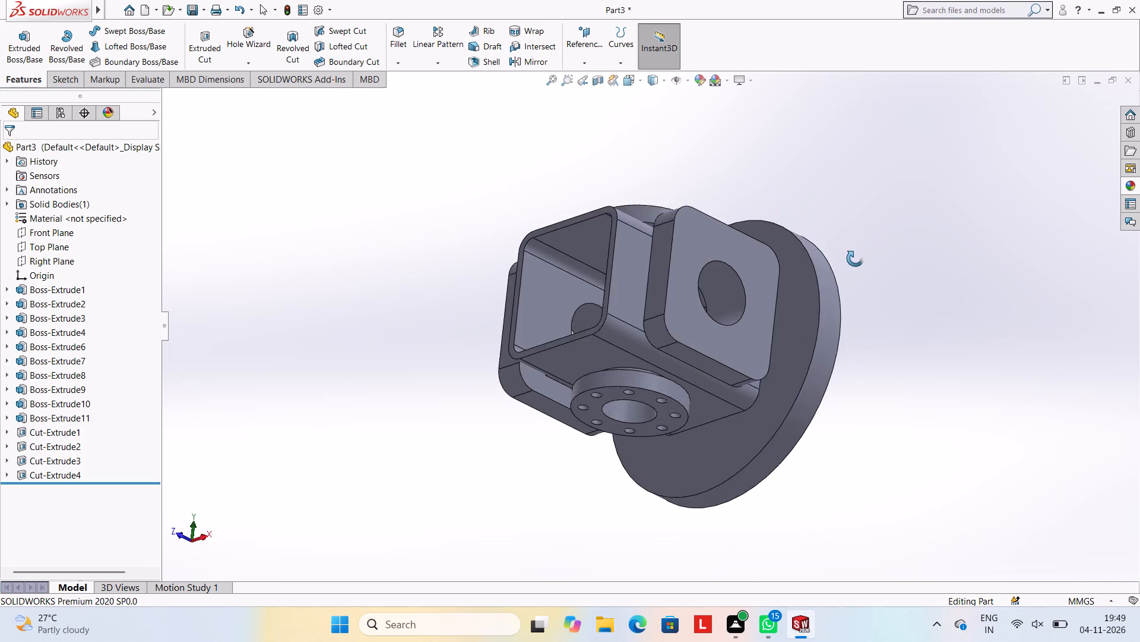
pyautogui.moveTo(855, 259); pyautogui.dragTo(852, 234, button='middle')
pyautogui.moveTo(850, 232); pyautogui.dragTo(821, 232, button='middle')
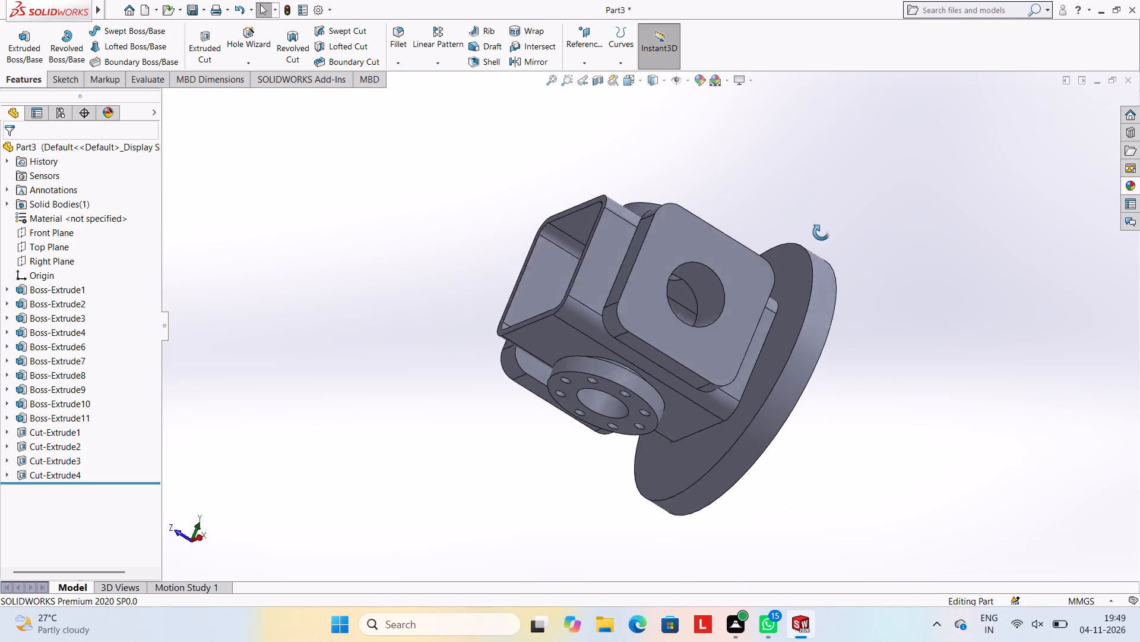
pyautogui.moveTo(821, 232); pyautogui.dragTo(815, 229, button='middle')
pyautogui.click(661, 229)
pyautogui.click(716, 194)
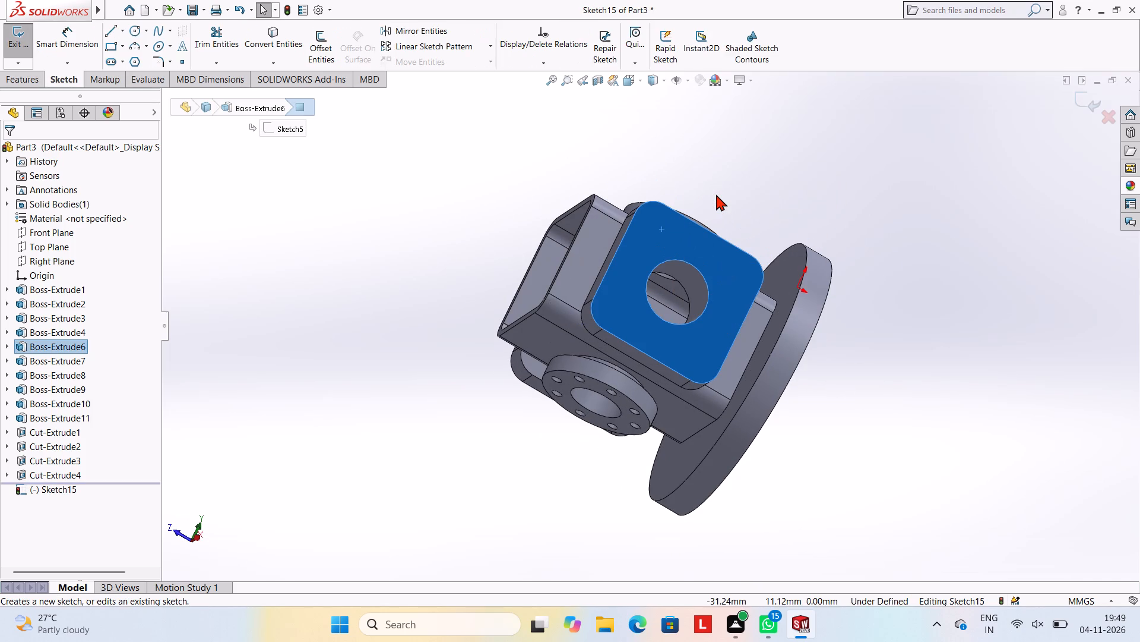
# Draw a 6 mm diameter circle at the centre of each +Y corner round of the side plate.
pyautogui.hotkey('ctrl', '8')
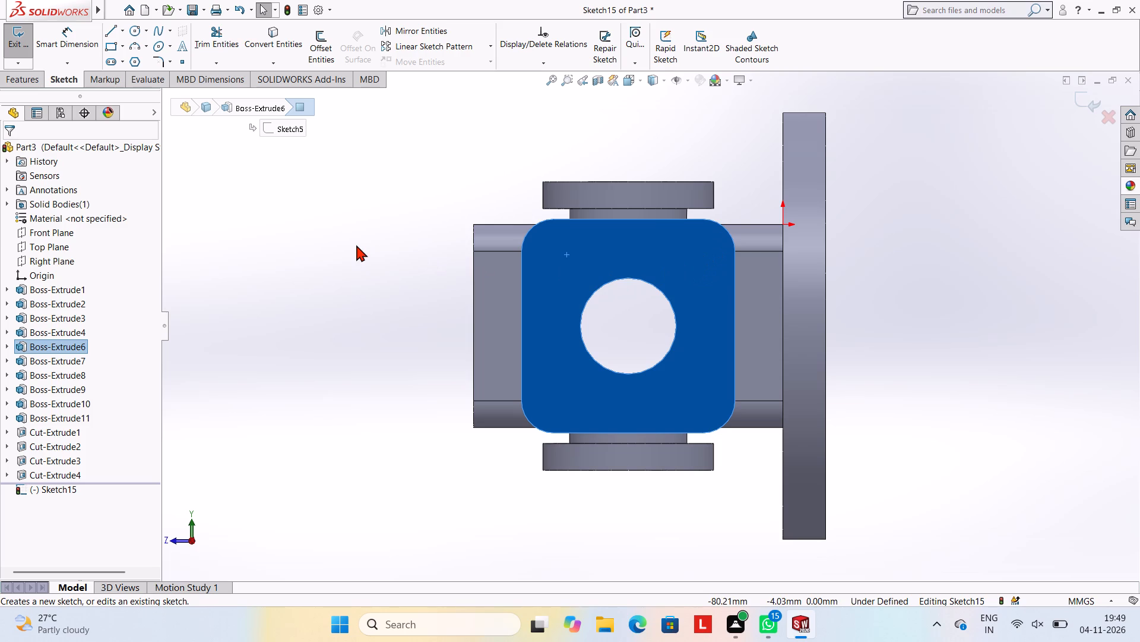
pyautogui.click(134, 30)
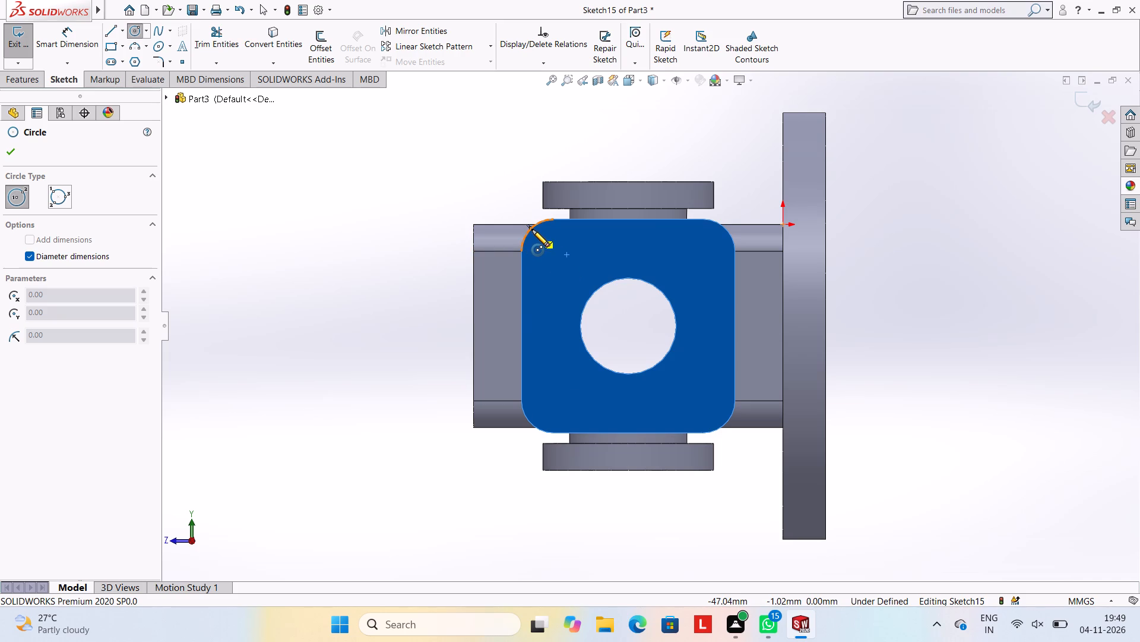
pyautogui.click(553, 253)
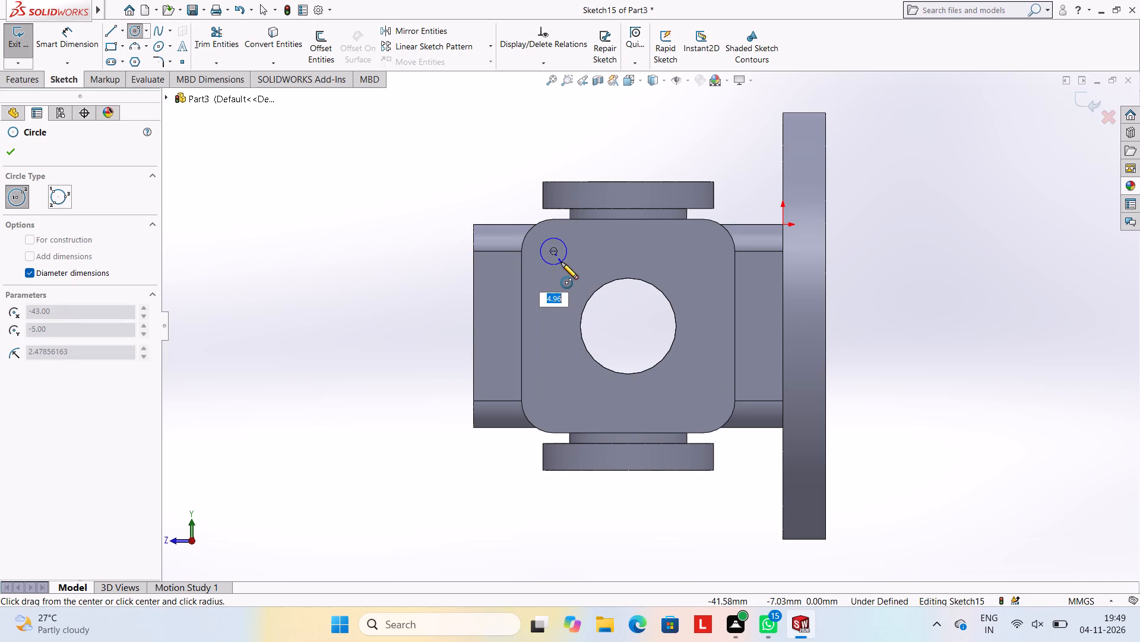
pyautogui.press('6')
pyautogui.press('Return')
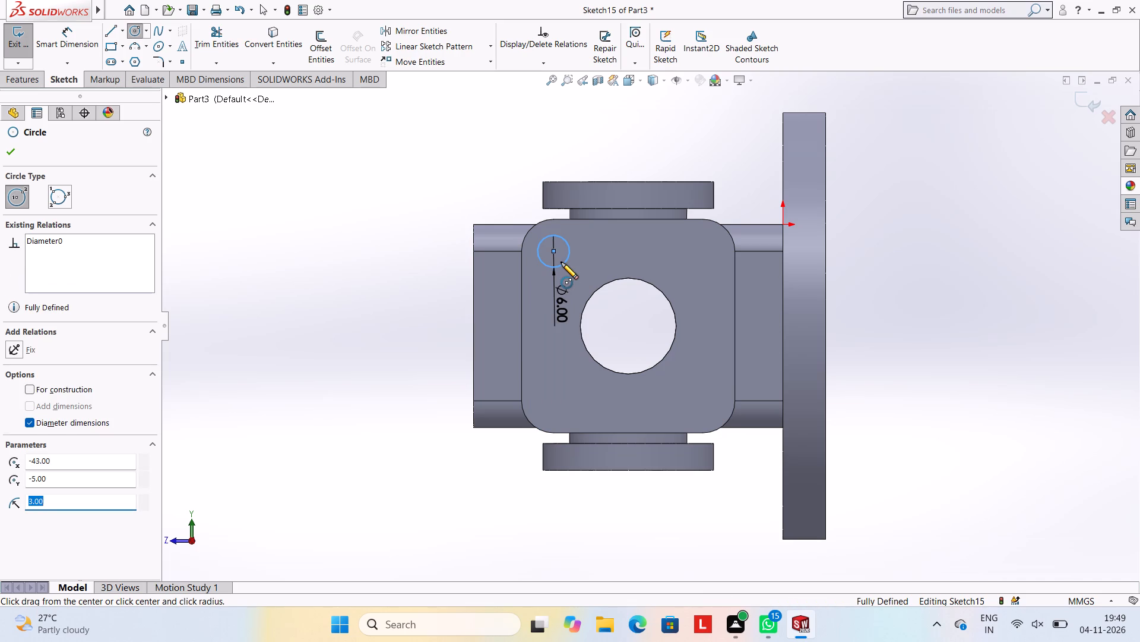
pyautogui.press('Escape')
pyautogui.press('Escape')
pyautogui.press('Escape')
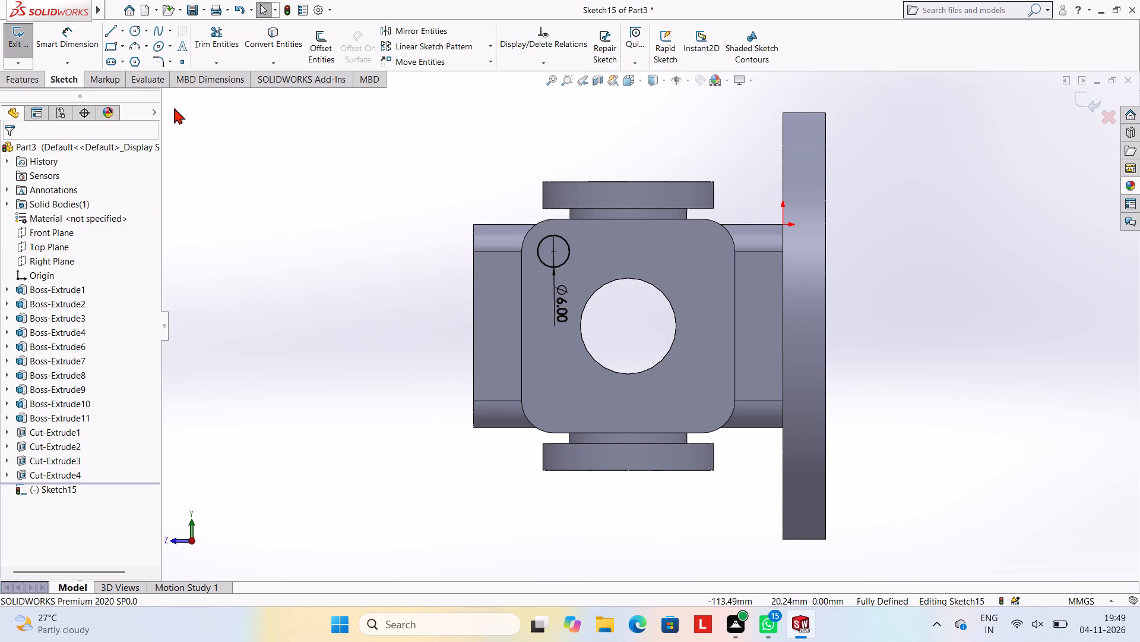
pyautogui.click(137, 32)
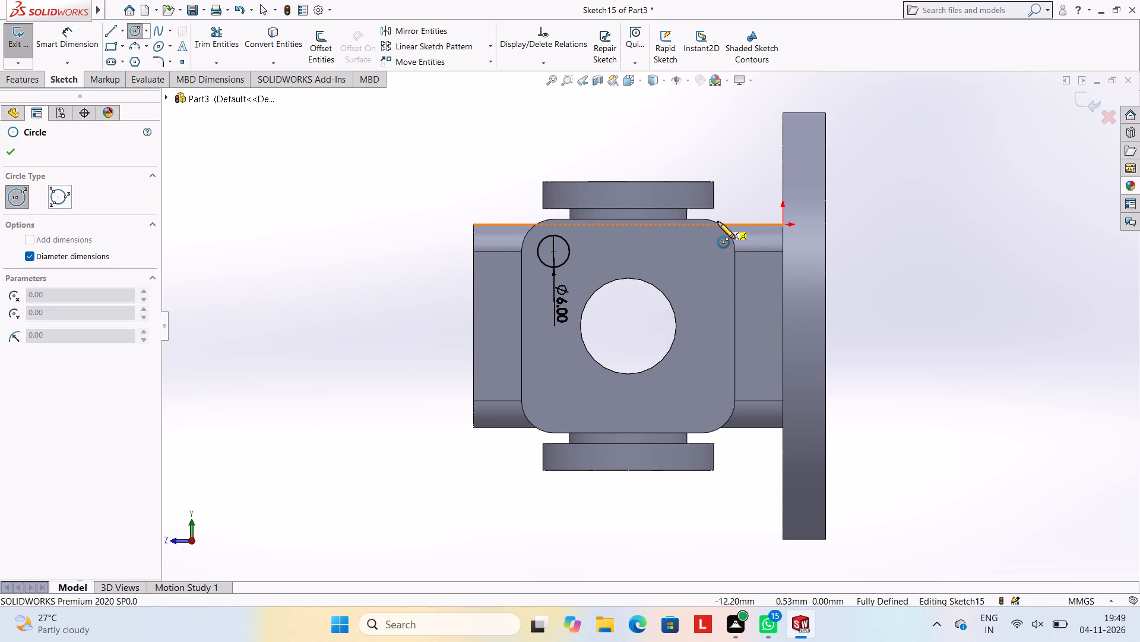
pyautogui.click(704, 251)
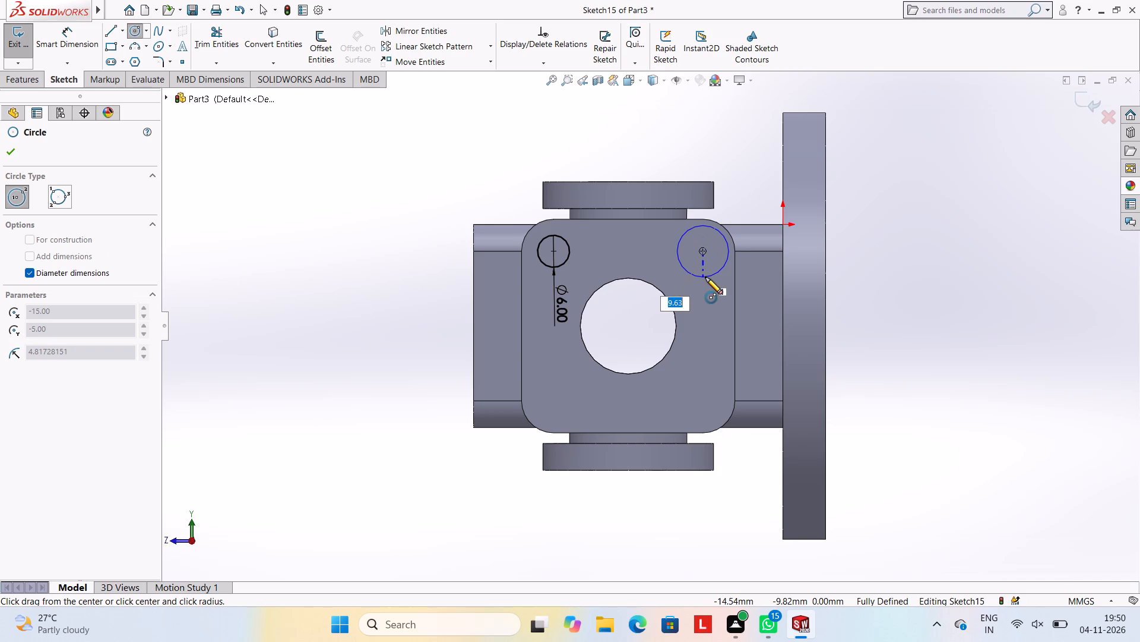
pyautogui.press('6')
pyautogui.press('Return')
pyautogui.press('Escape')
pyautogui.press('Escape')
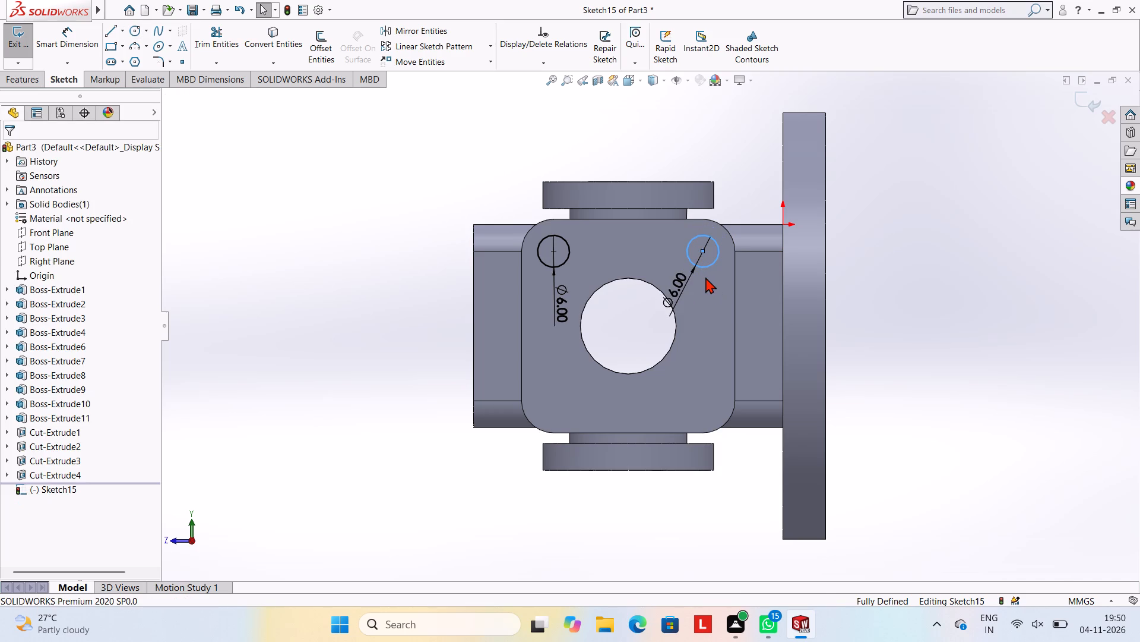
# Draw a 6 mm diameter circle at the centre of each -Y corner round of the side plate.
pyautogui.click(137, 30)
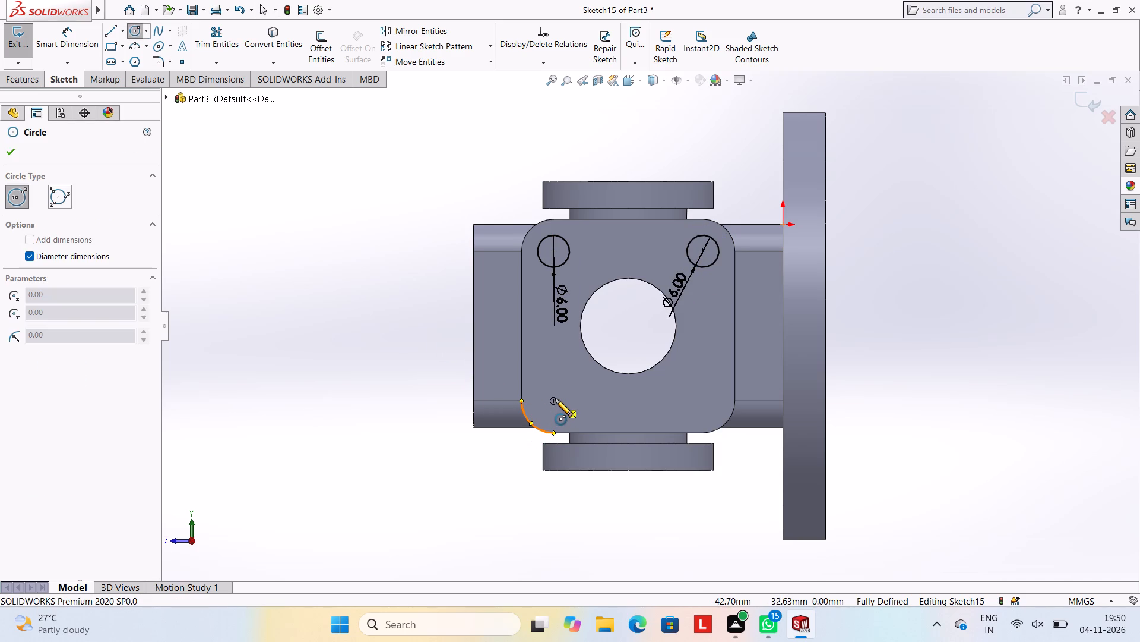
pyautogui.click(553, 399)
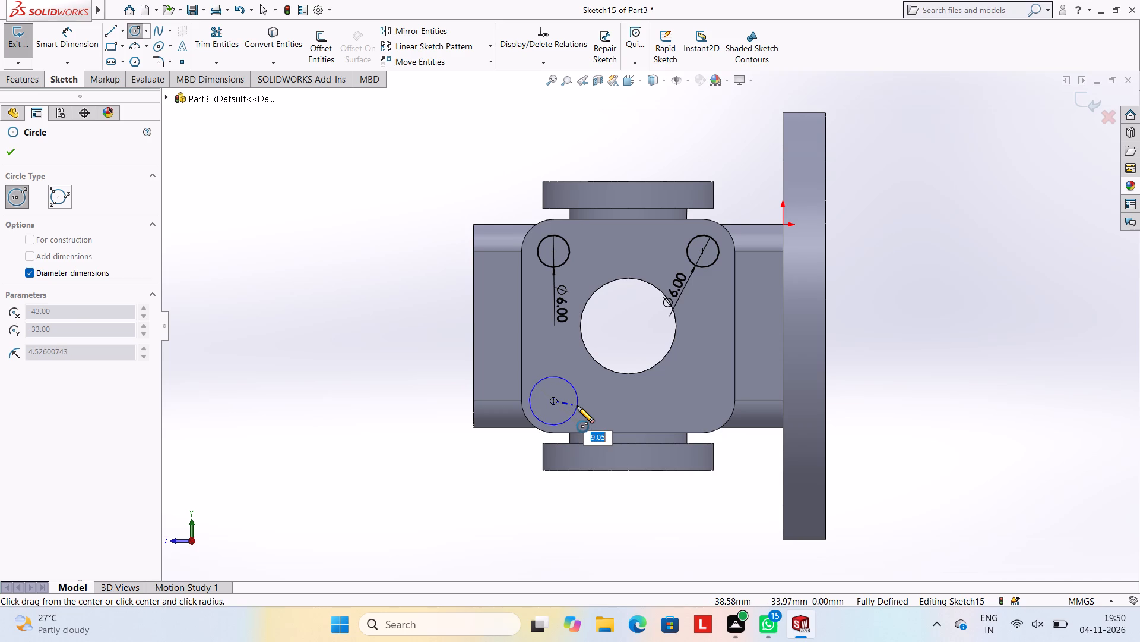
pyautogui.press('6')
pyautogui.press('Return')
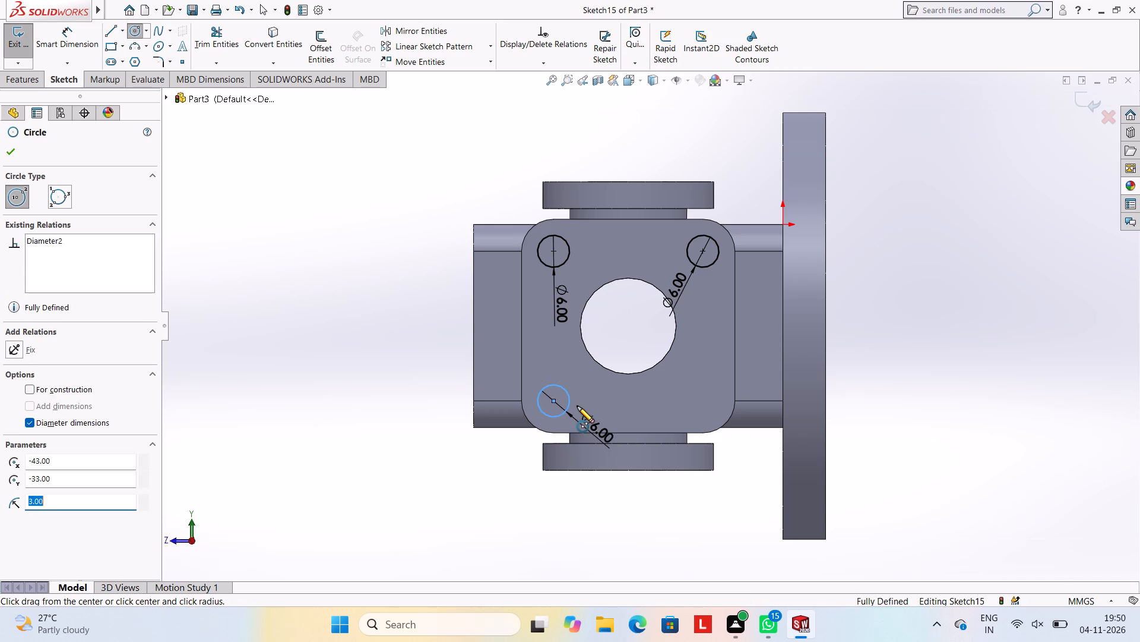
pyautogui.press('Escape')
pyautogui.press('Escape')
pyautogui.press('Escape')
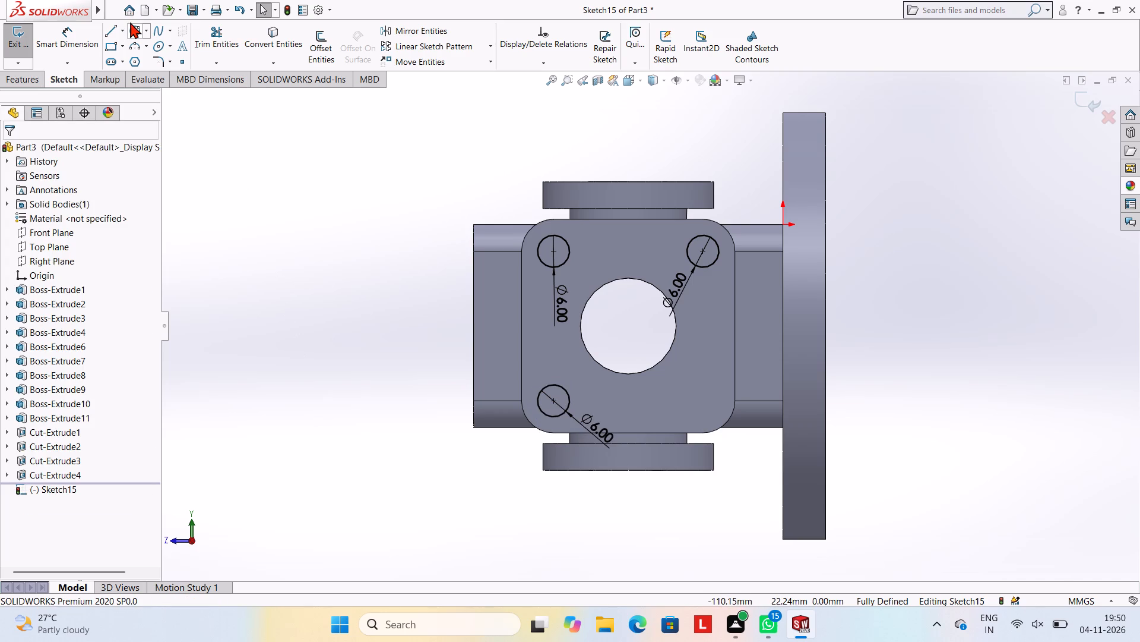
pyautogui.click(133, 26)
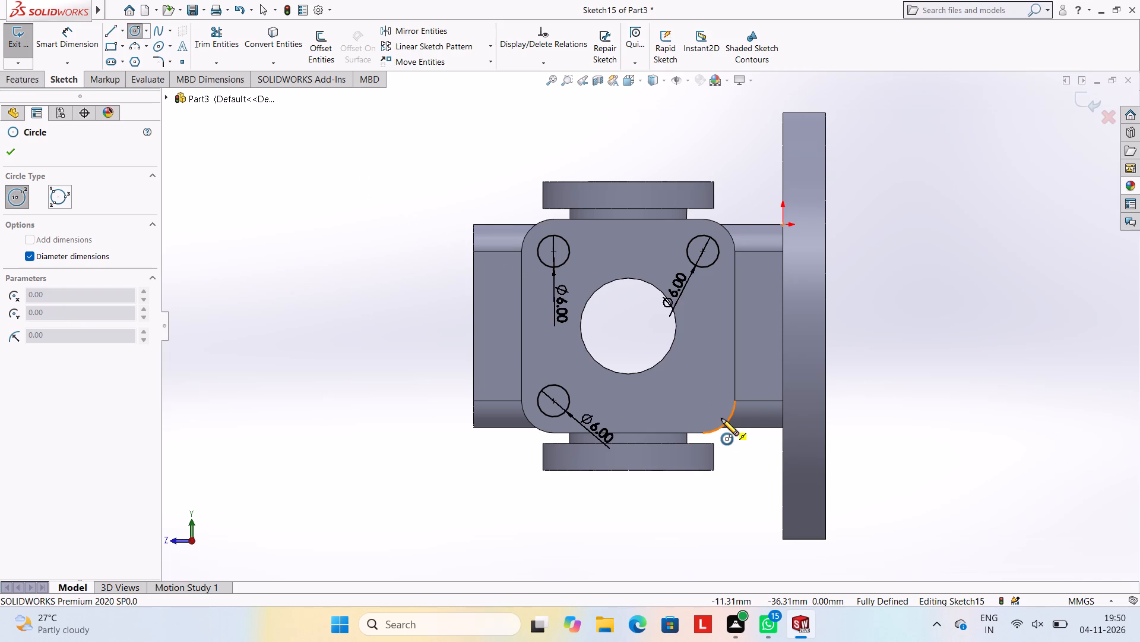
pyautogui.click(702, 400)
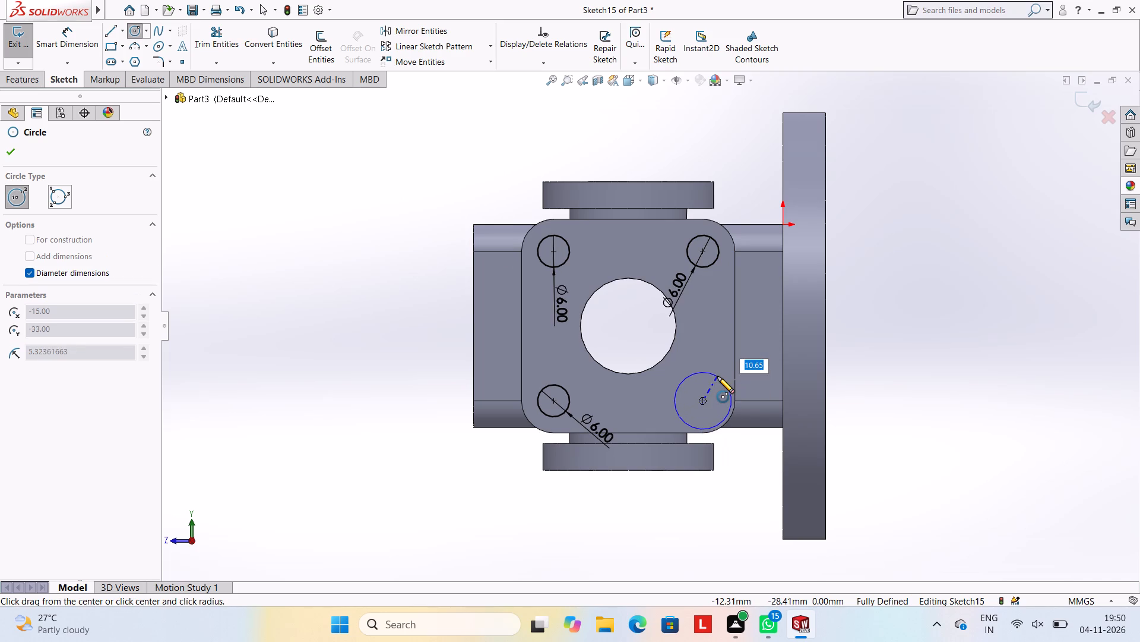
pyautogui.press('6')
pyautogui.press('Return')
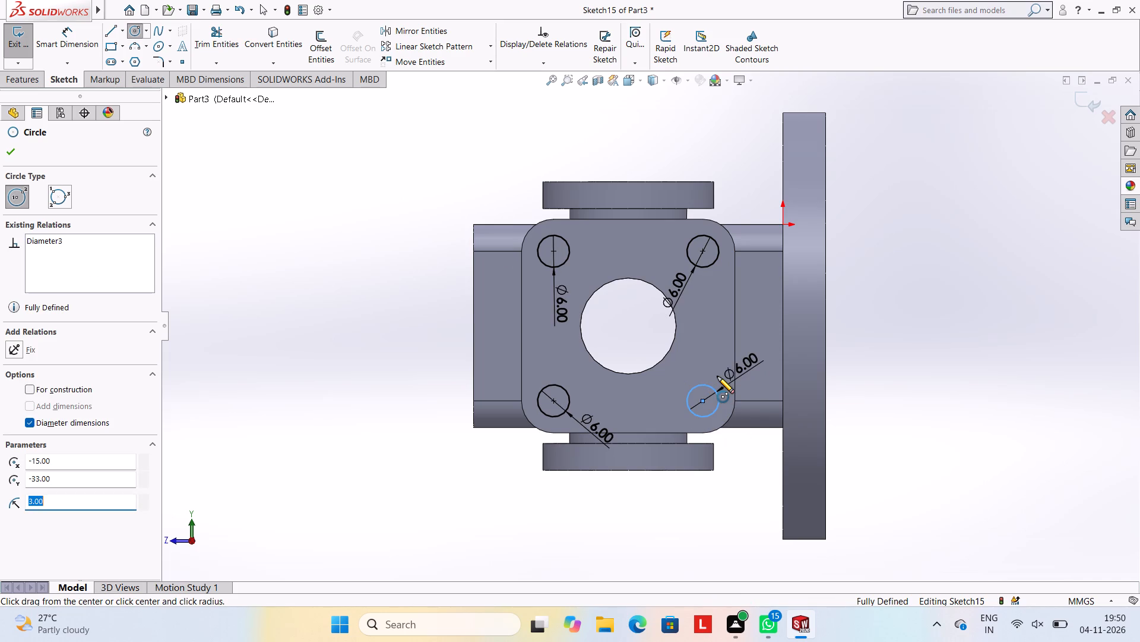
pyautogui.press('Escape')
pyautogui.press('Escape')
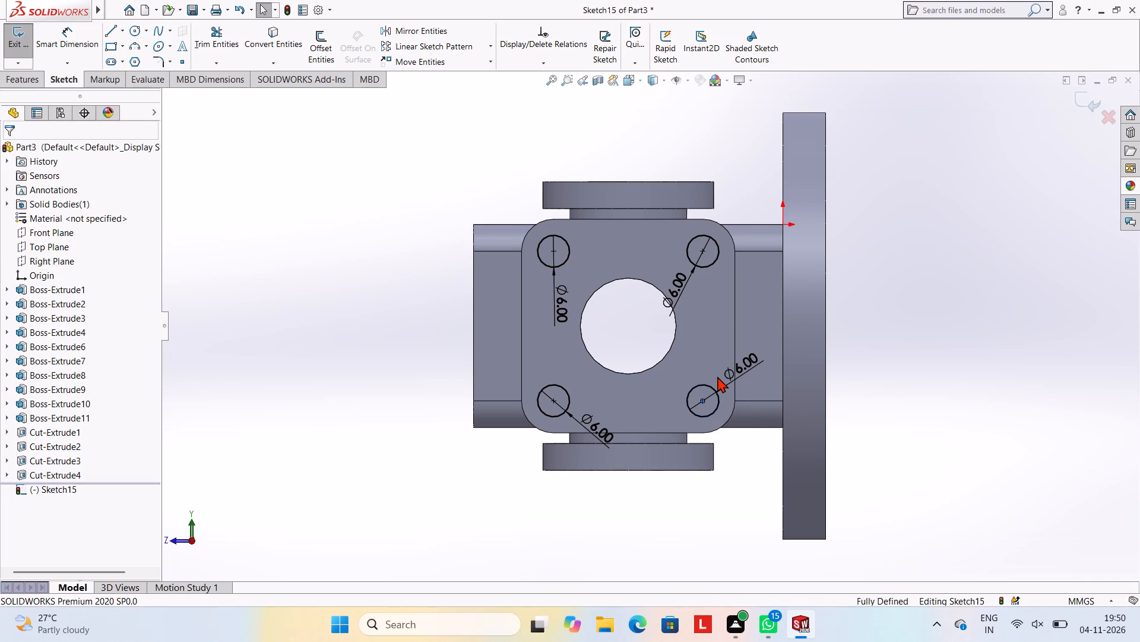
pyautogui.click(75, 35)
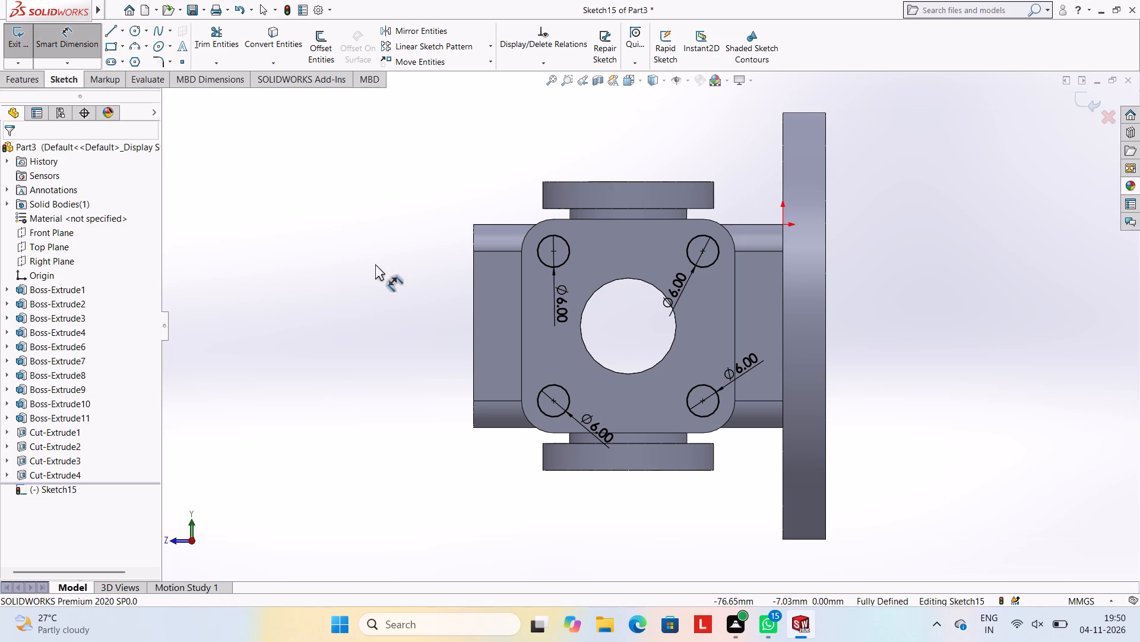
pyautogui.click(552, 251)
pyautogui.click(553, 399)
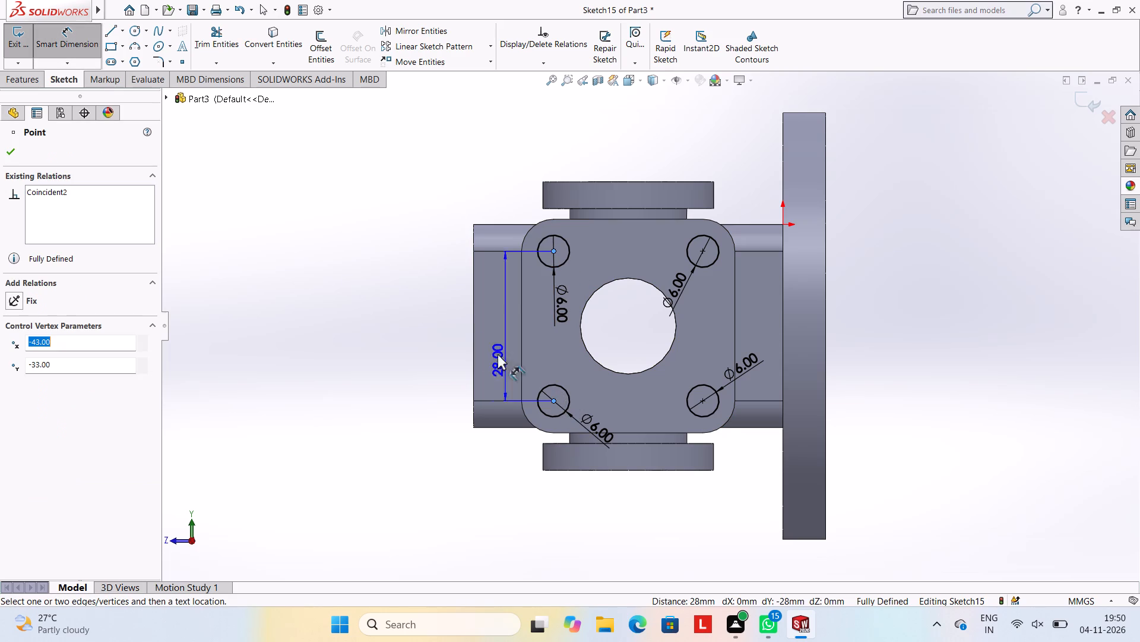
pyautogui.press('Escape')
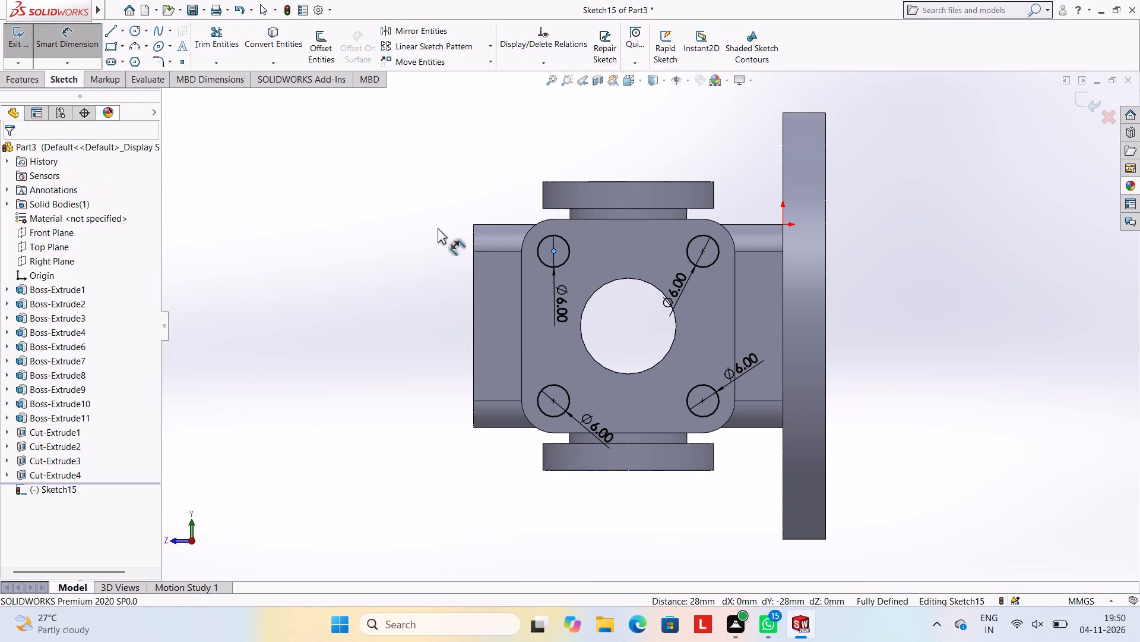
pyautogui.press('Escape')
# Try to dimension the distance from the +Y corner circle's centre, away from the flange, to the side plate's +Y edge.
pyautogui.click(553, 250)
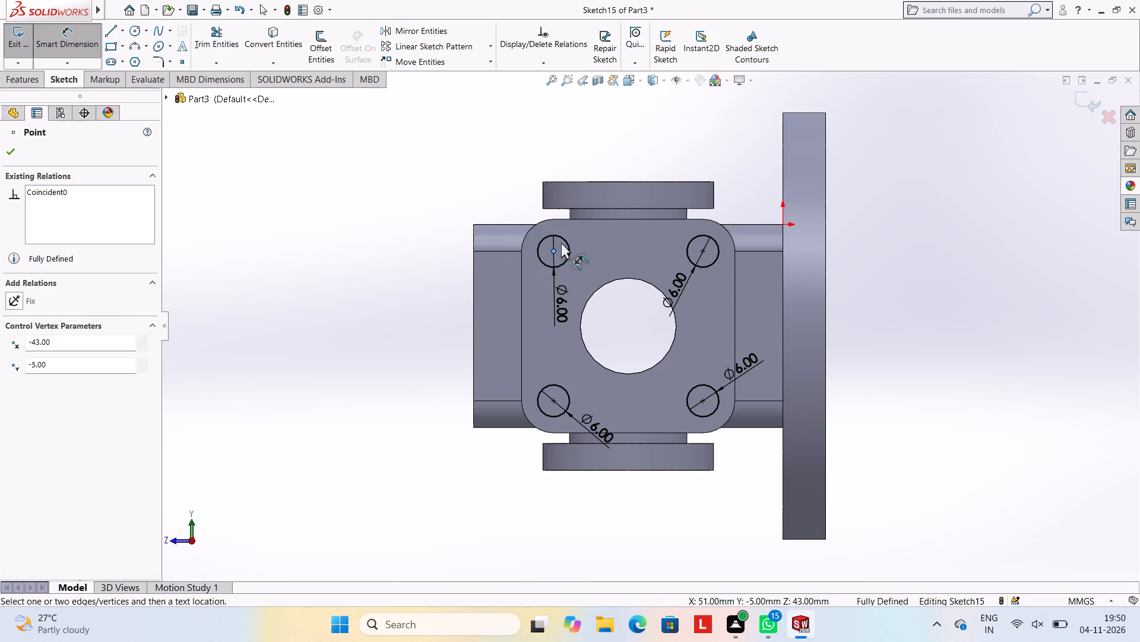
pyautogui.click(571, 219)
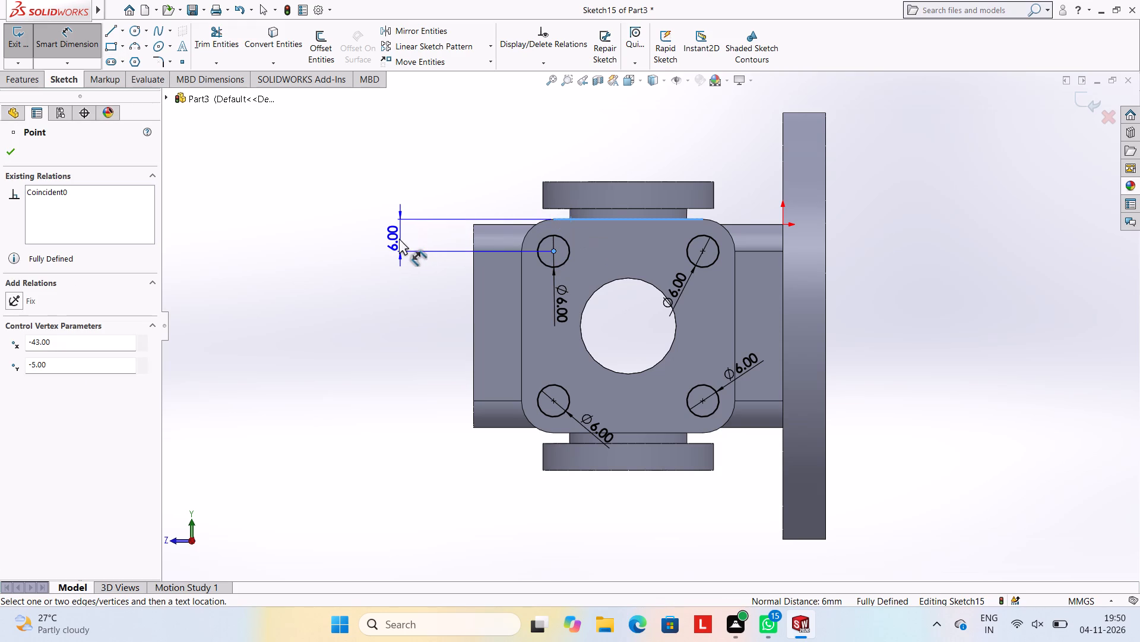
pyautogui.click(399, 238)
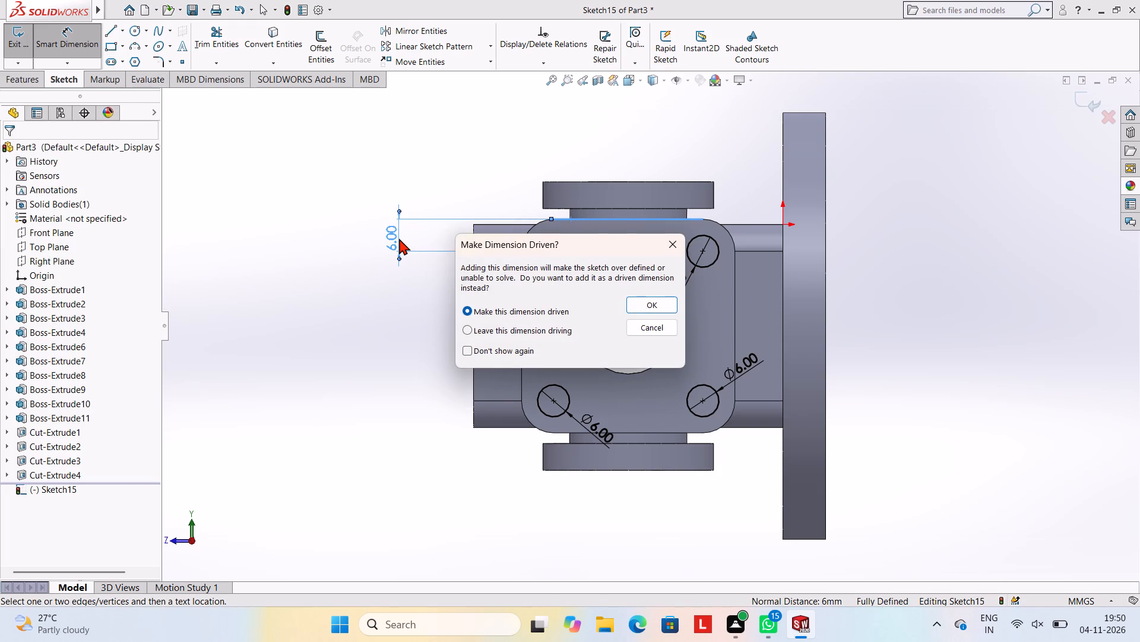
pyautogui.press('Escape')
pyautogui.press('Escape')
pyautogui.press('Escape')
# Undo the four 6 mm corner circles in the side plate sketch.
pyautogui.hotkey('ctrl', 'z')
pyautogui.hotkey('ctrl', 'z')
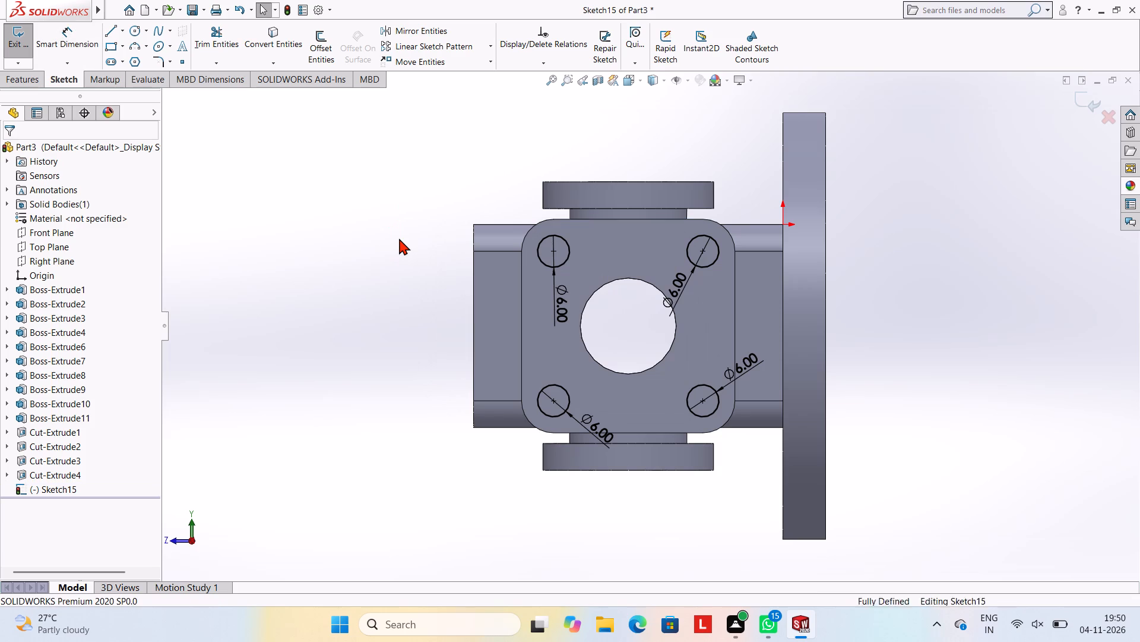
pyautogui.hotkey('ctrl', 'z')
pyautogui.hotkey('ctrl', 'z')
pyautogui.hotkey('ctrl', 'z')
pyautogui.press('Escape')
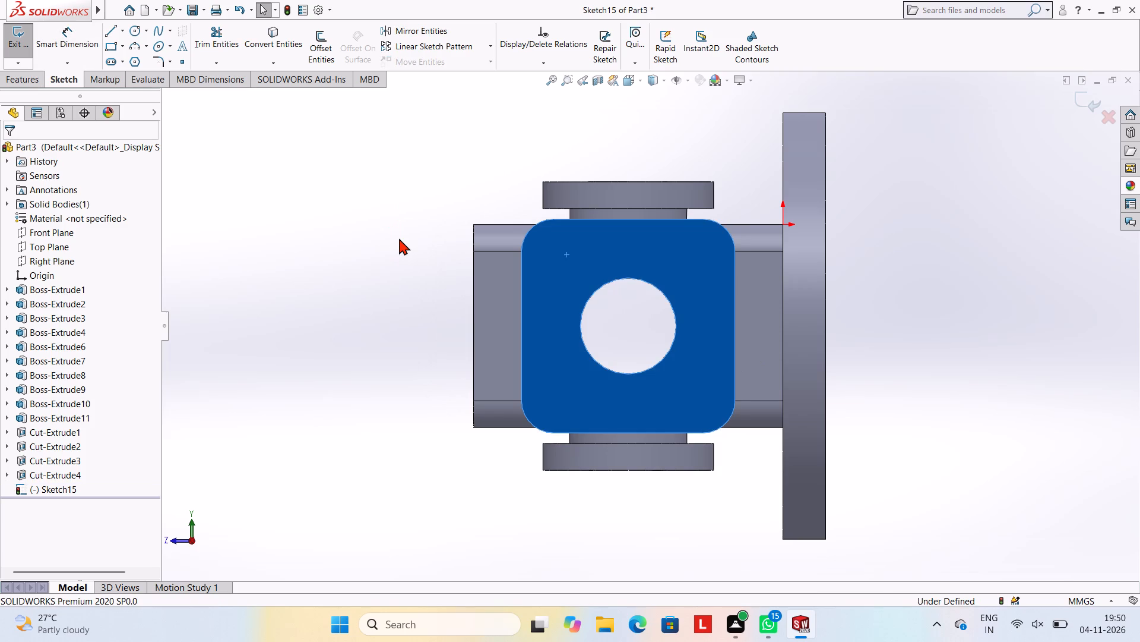
# Draw a 6 mm diameter circle at the centre of the side plate's +Y corner round farthest from the flange.
pyautogui.click(134, 33)
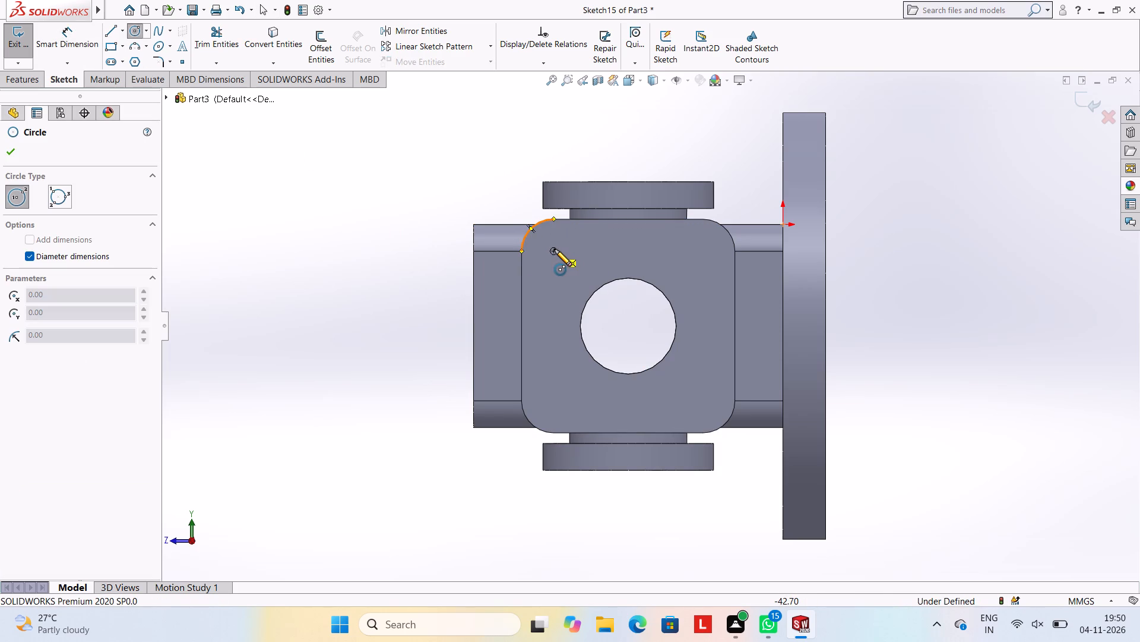
pyautogui.click(554, 250)
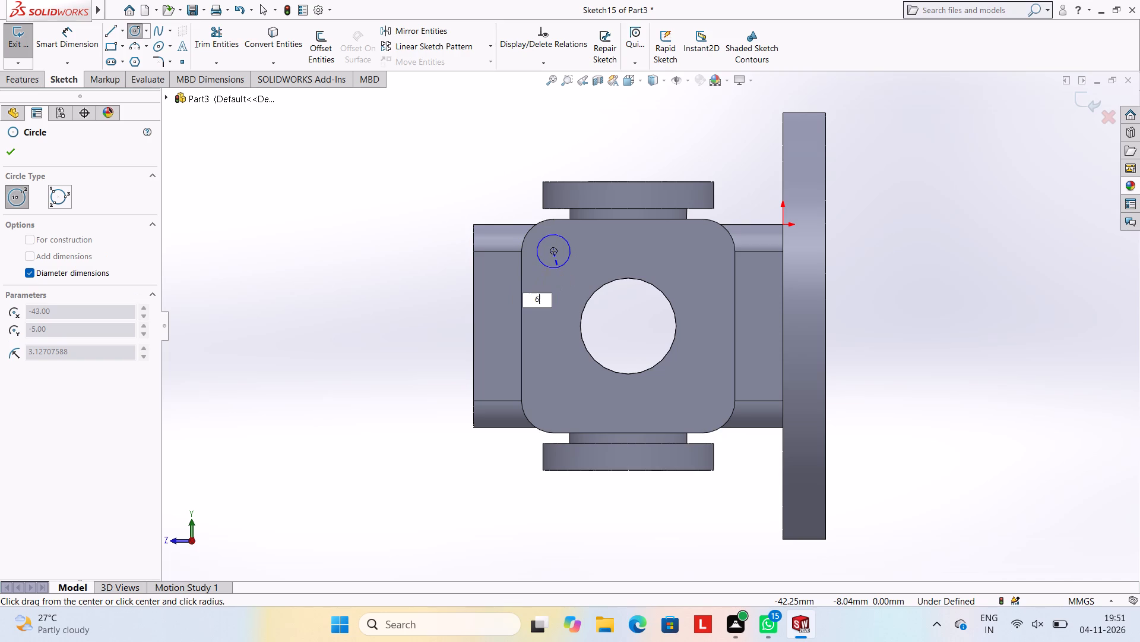
pyautogui.press('6')
pyautogui.press('Return')
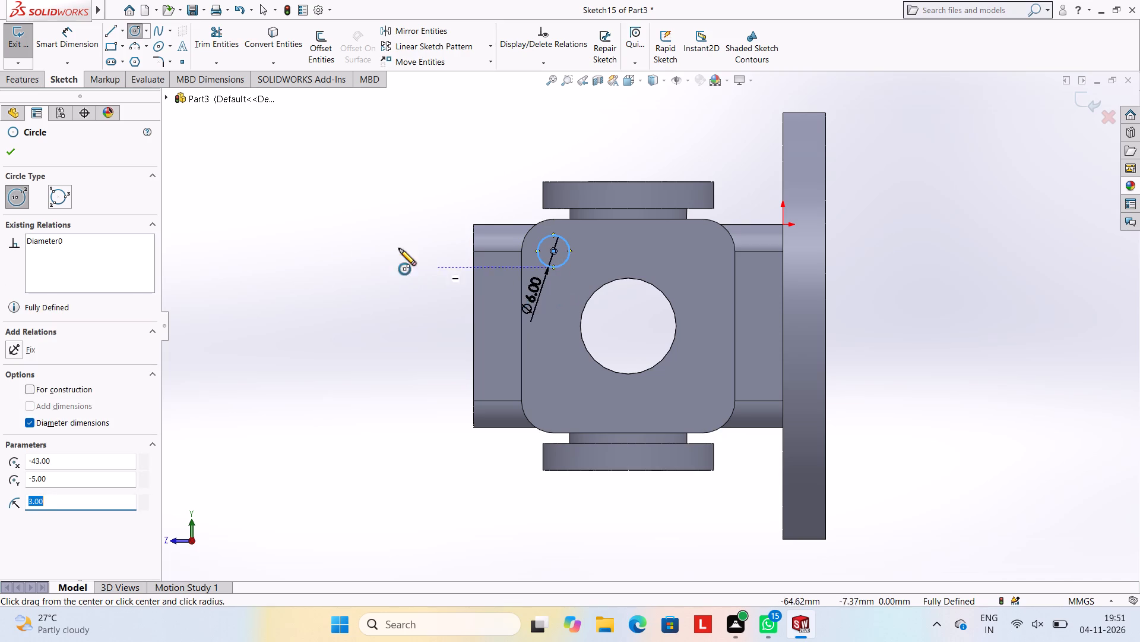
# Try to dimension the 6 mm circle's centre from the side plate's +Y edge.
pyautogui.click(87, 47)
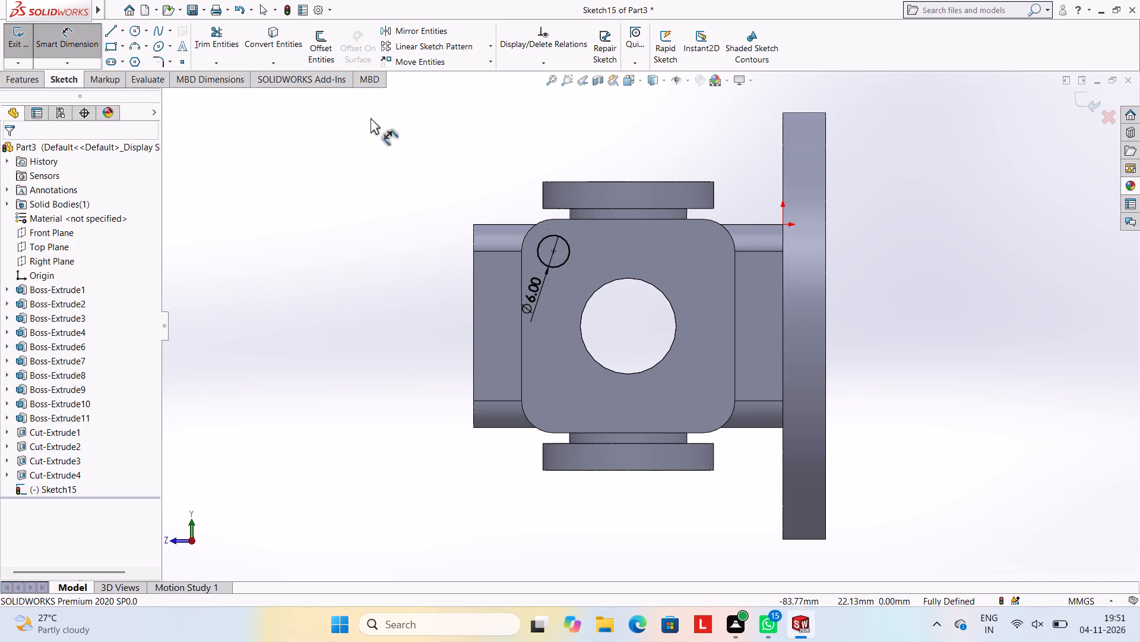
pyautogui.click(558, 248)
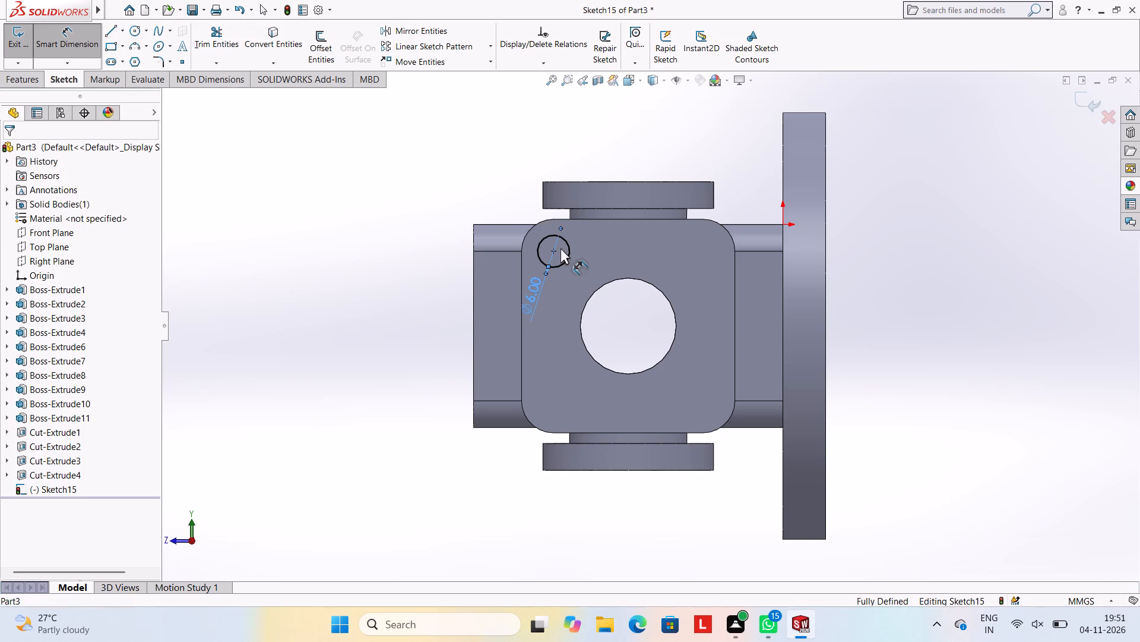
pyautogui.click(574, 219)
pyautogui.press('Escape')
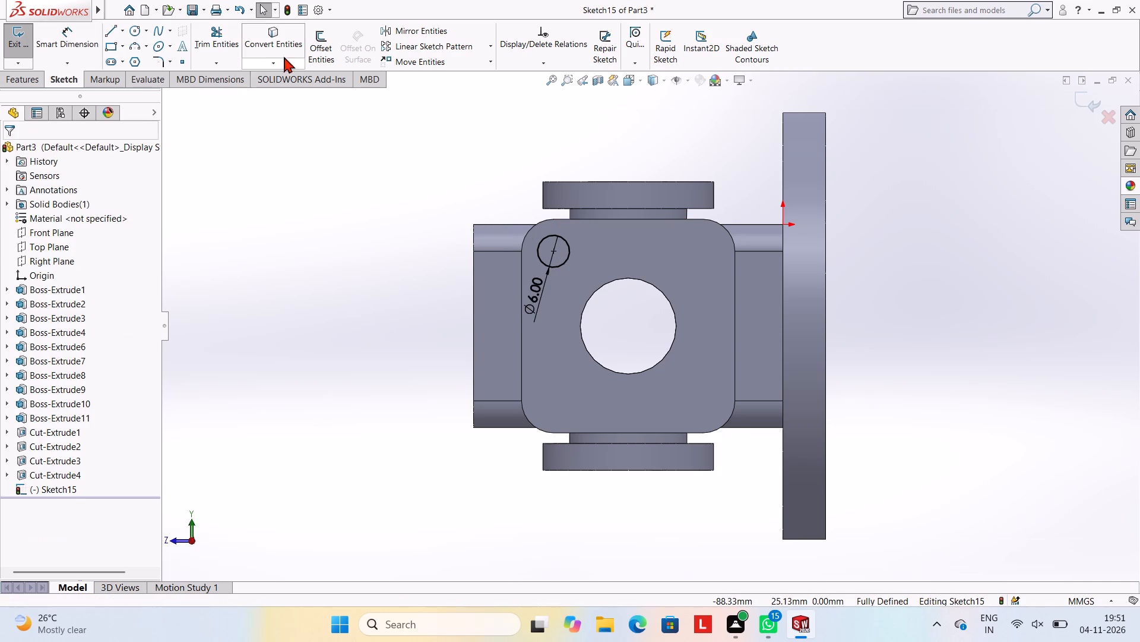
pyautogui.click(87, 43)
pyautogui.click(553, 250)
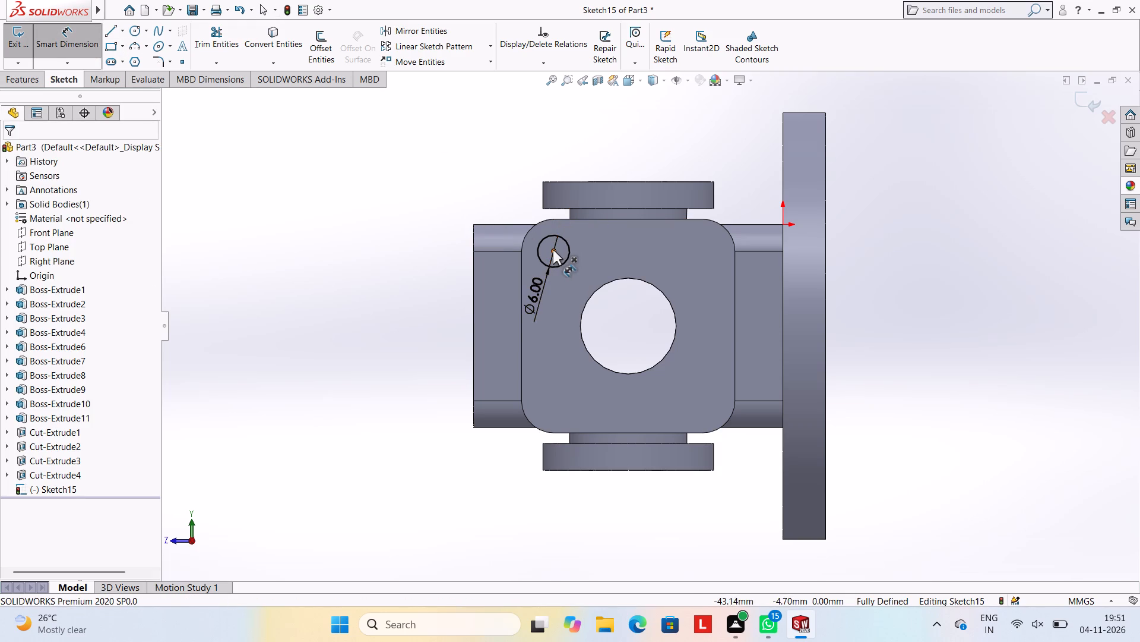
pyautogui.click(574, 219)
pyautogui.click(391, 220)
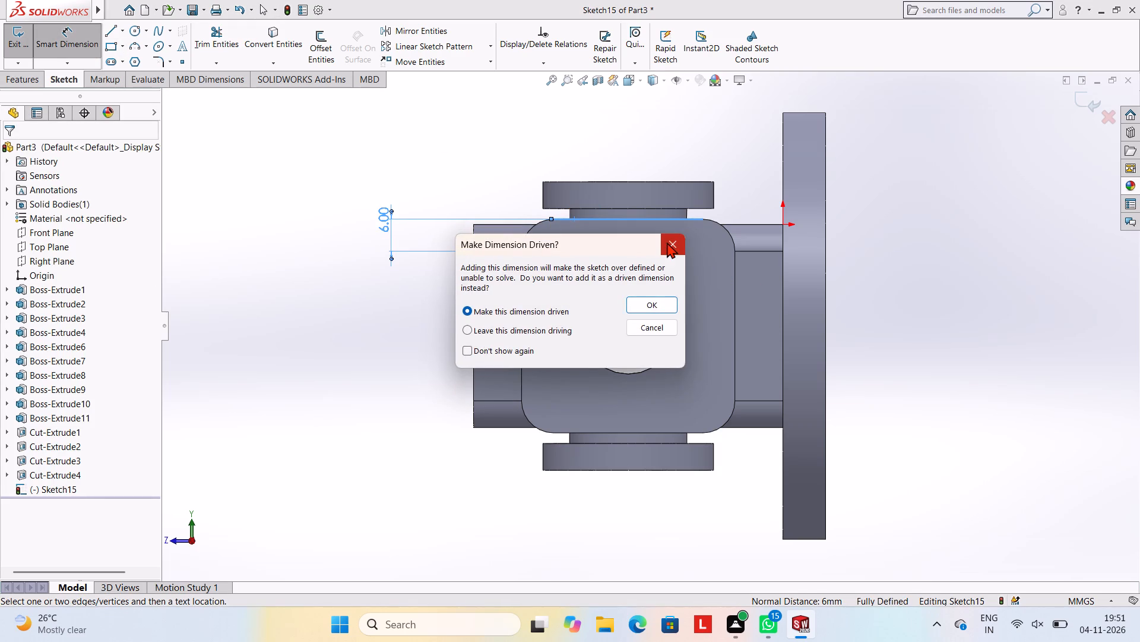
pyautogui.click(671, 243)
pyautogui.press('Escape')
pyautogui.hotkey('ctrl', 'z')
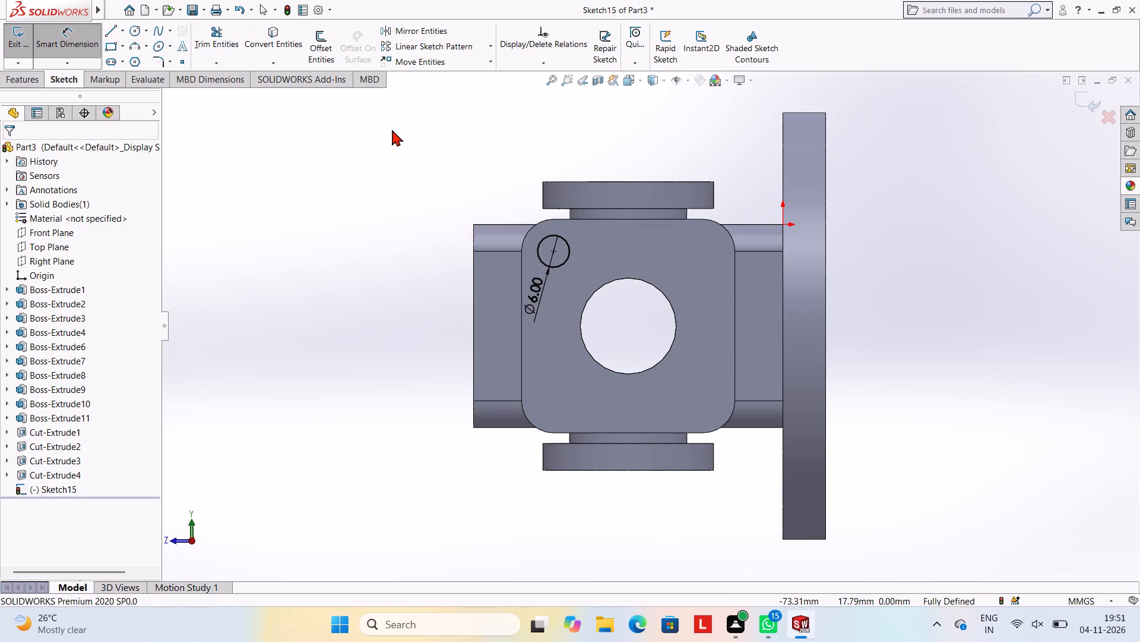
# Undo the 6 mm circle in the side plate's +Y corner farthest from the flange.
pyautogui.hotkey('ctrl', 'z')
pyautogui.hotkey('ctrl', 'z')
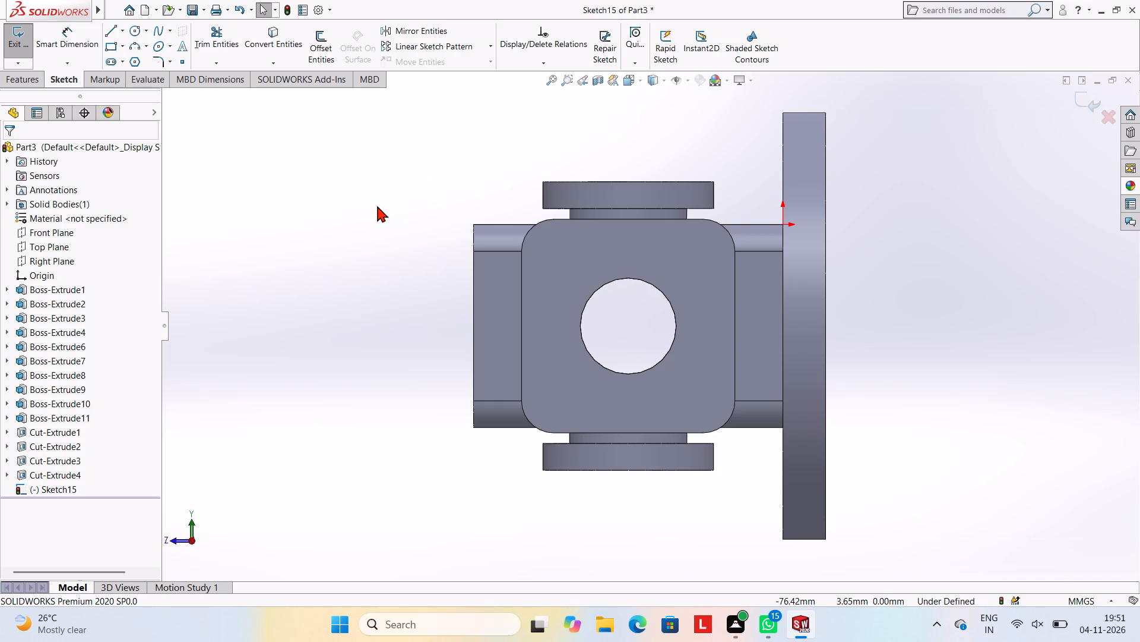
# Draw four 6 mm diameter circles near the side plate's corners, aligned in a square with centres about 26 mm apart.
pyautogui.click(131, 33)
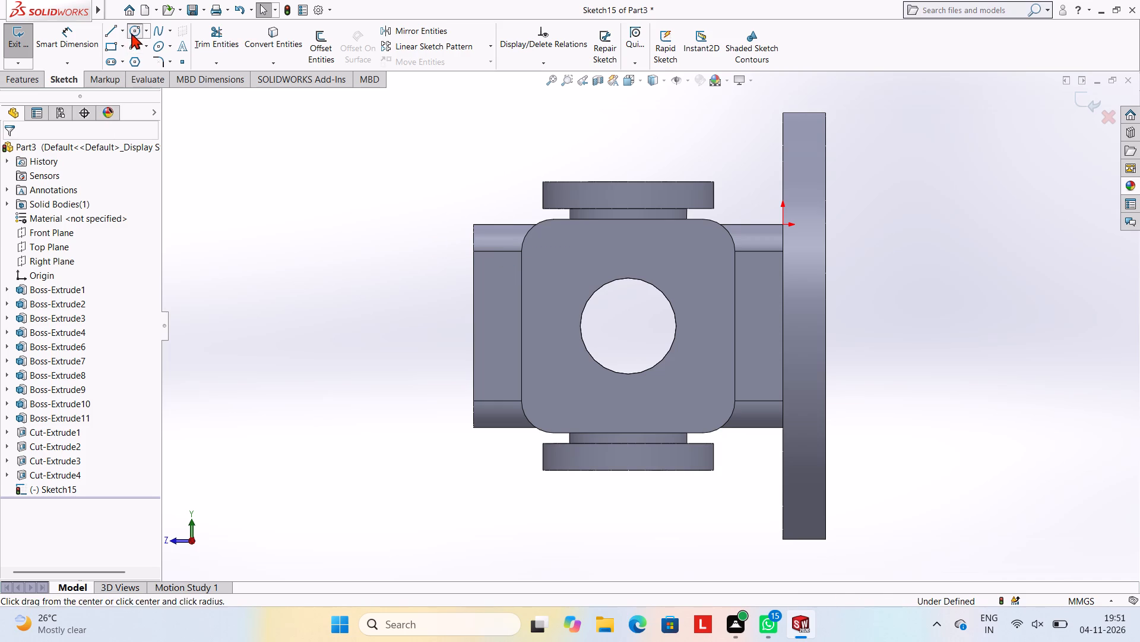
pyautogui.click(556, 252)
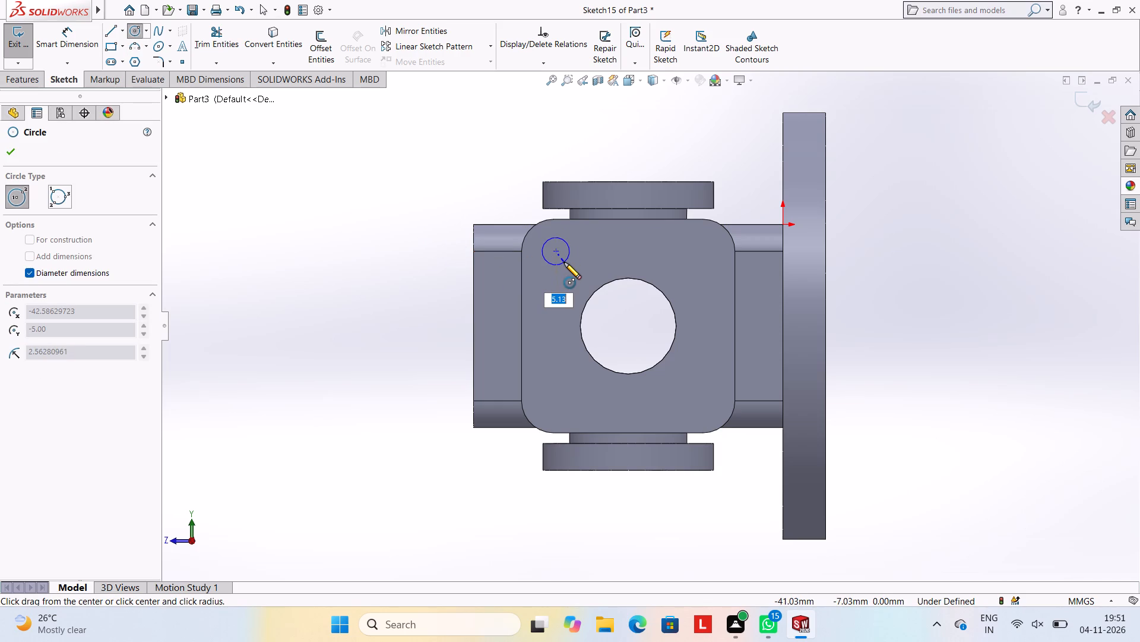
pyautogui.press('6')
pyautogui.press('Return')
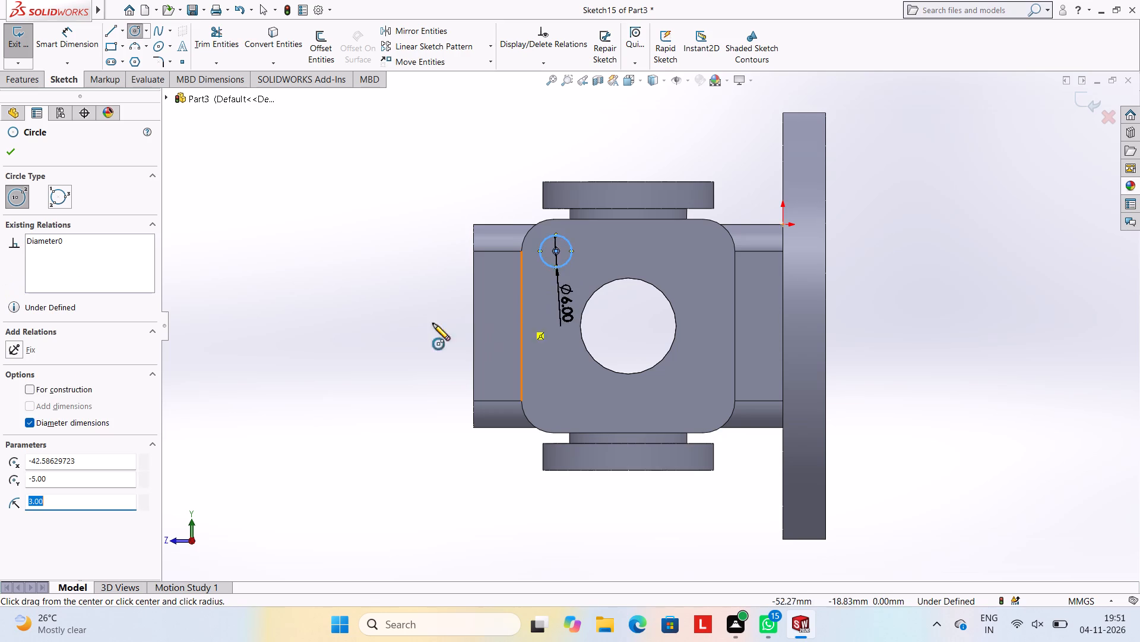
pyautogui.click(695, 251)
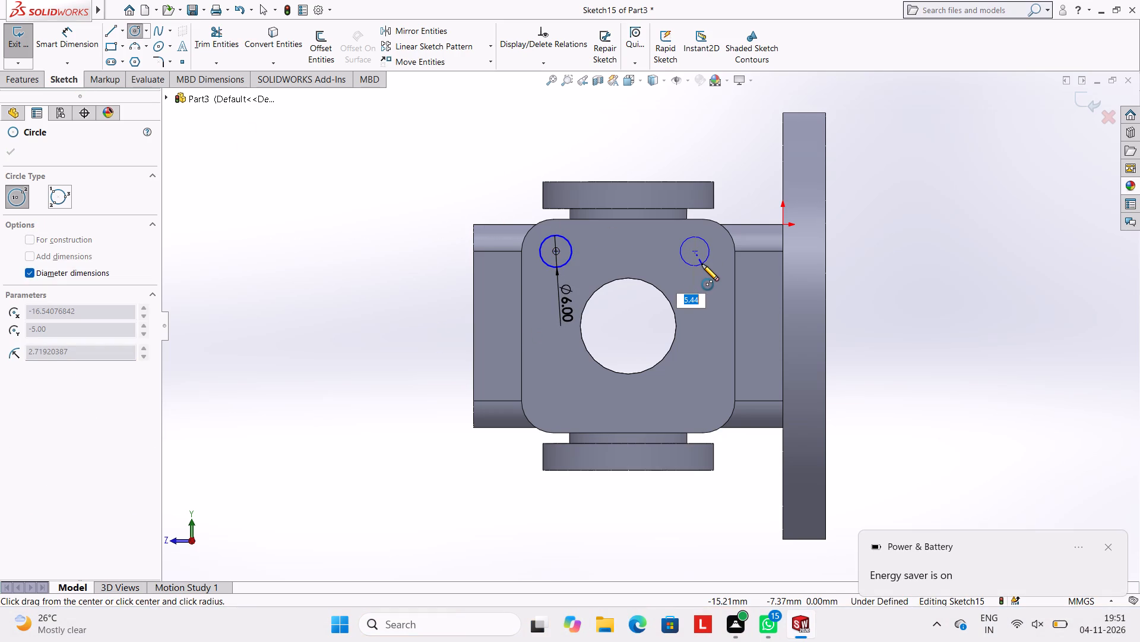
pyautogui.press('6')
pyautogui.press('Return')
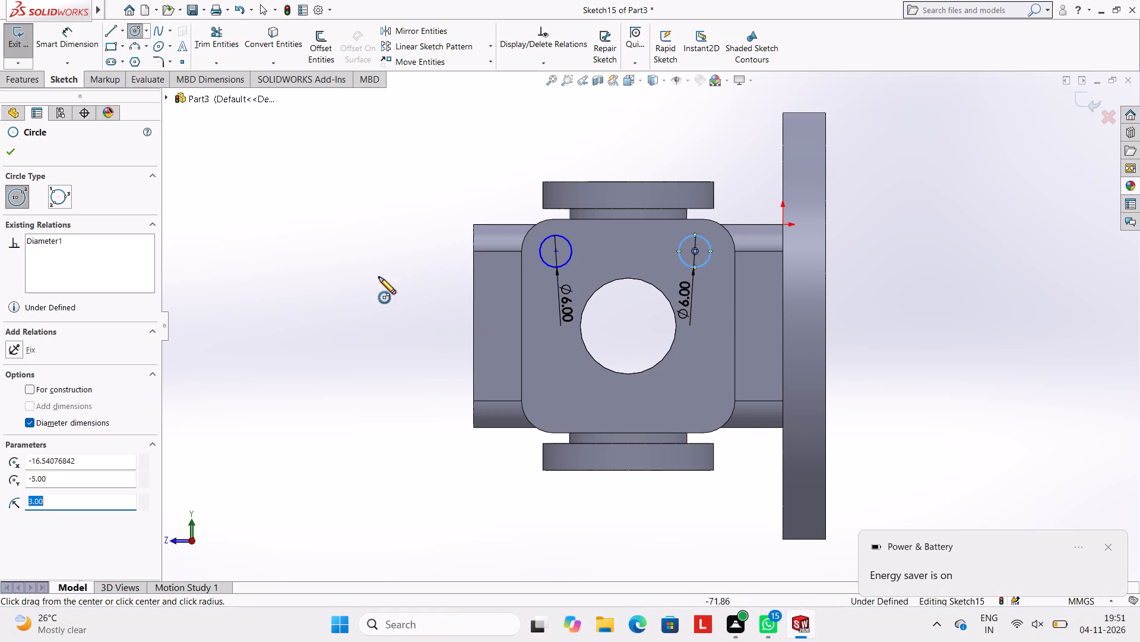
pyautogui.click(558, 391)
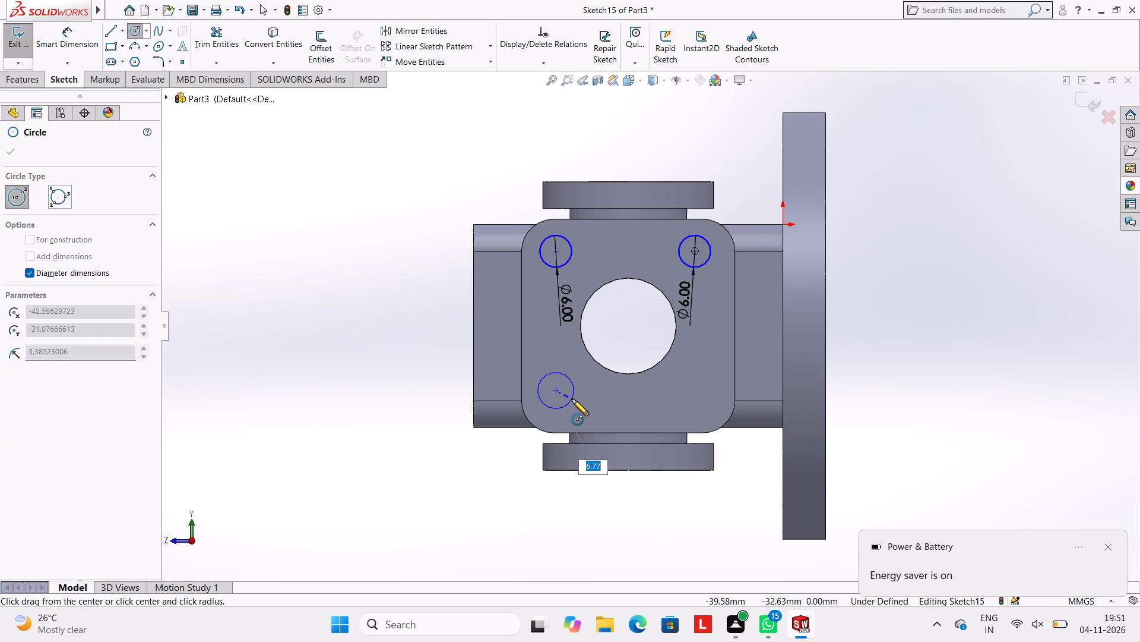
pyautogui.press('6')
pyautogui.press('Return')
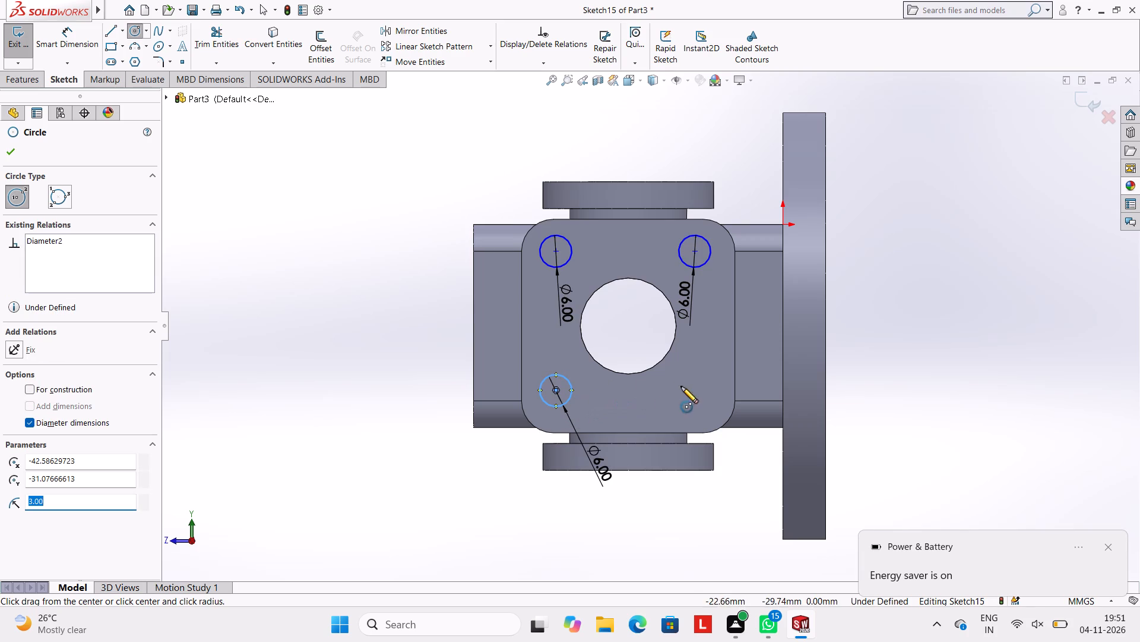
pyautogui.click(692, 392)
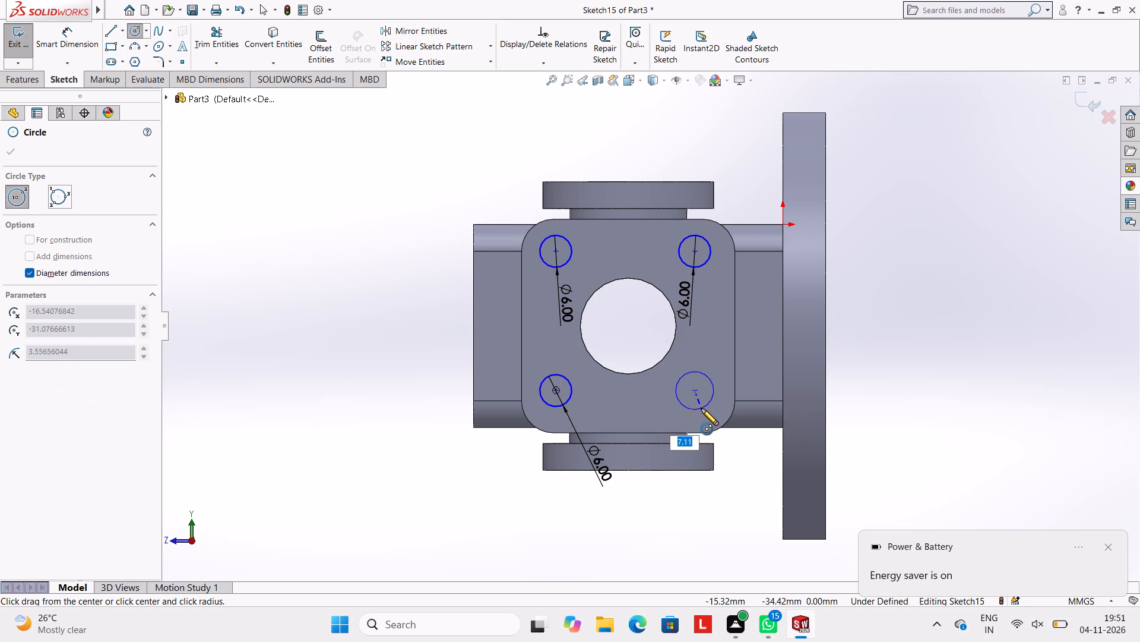
pyautogui.press('6')
pyautogui.press('Return')
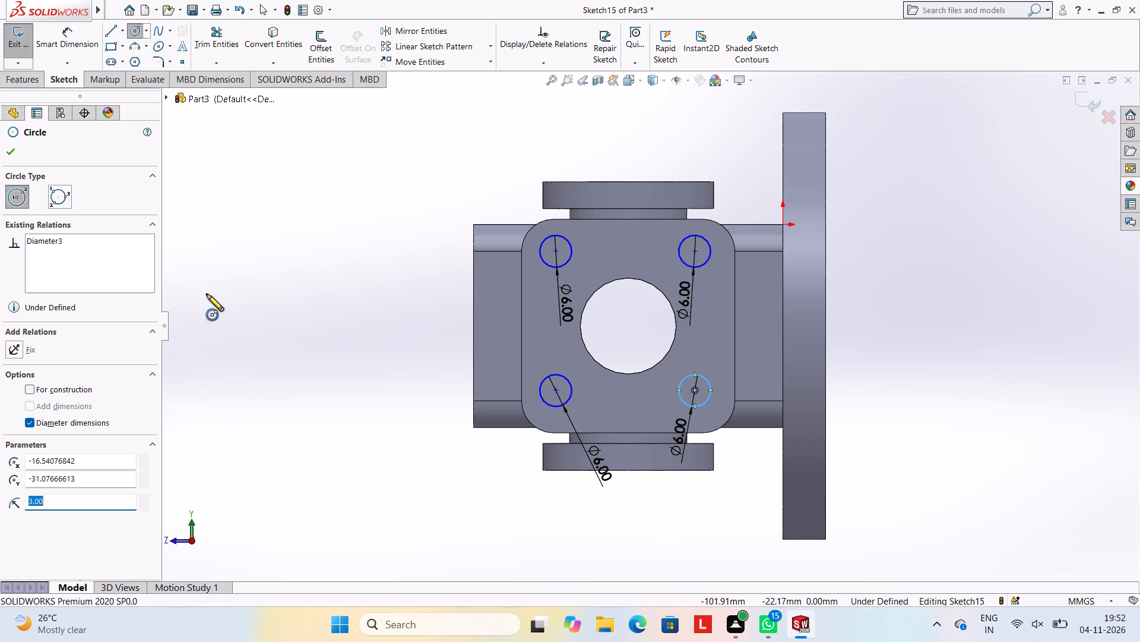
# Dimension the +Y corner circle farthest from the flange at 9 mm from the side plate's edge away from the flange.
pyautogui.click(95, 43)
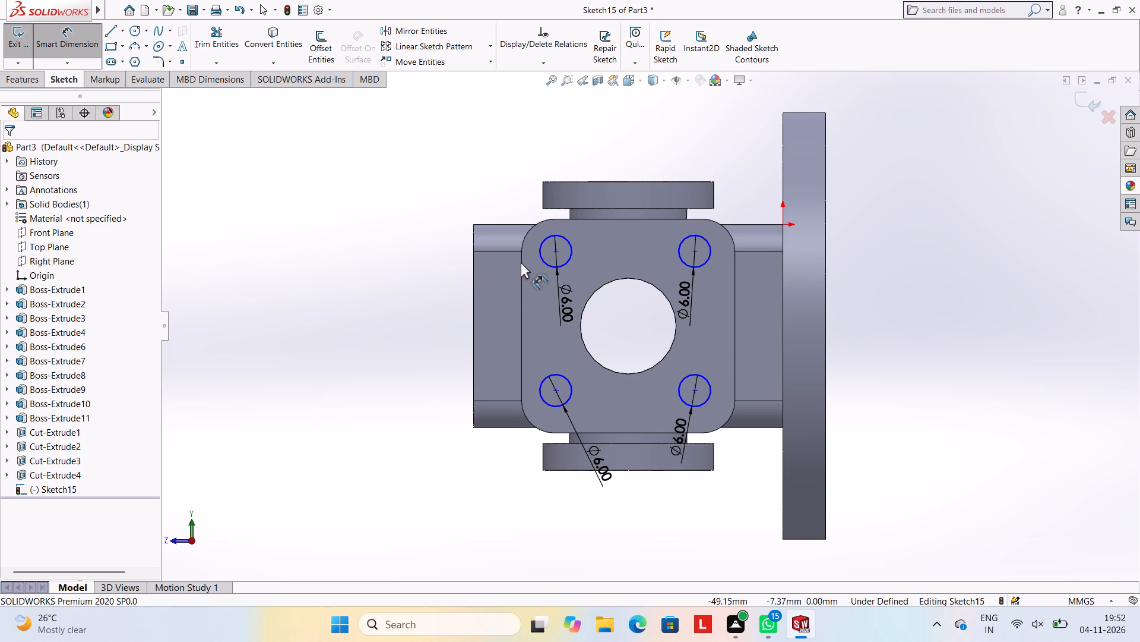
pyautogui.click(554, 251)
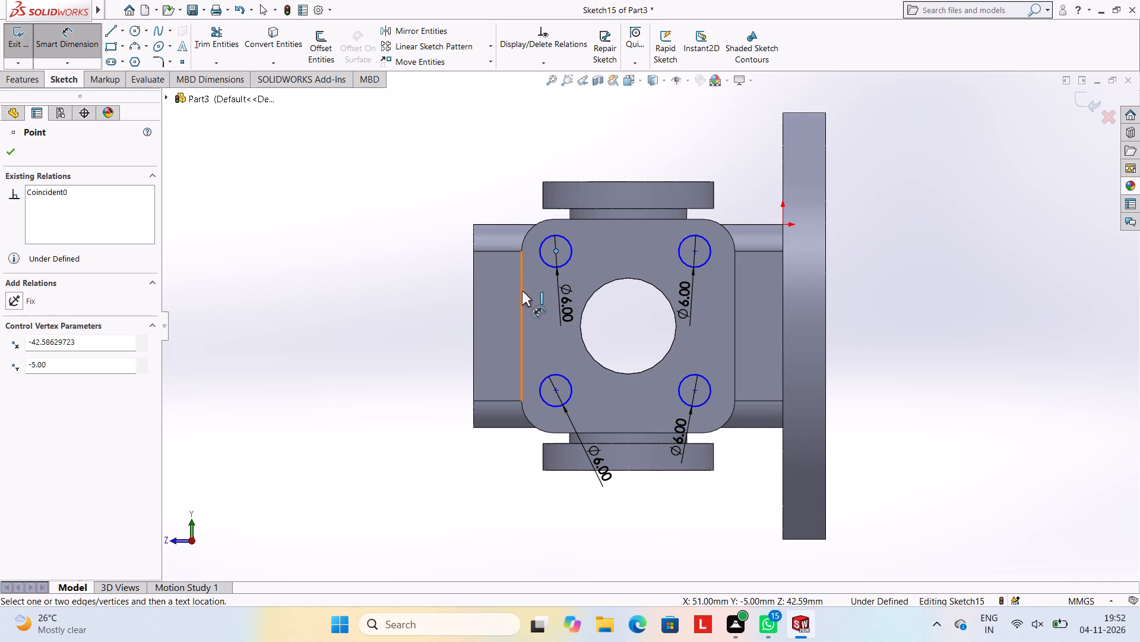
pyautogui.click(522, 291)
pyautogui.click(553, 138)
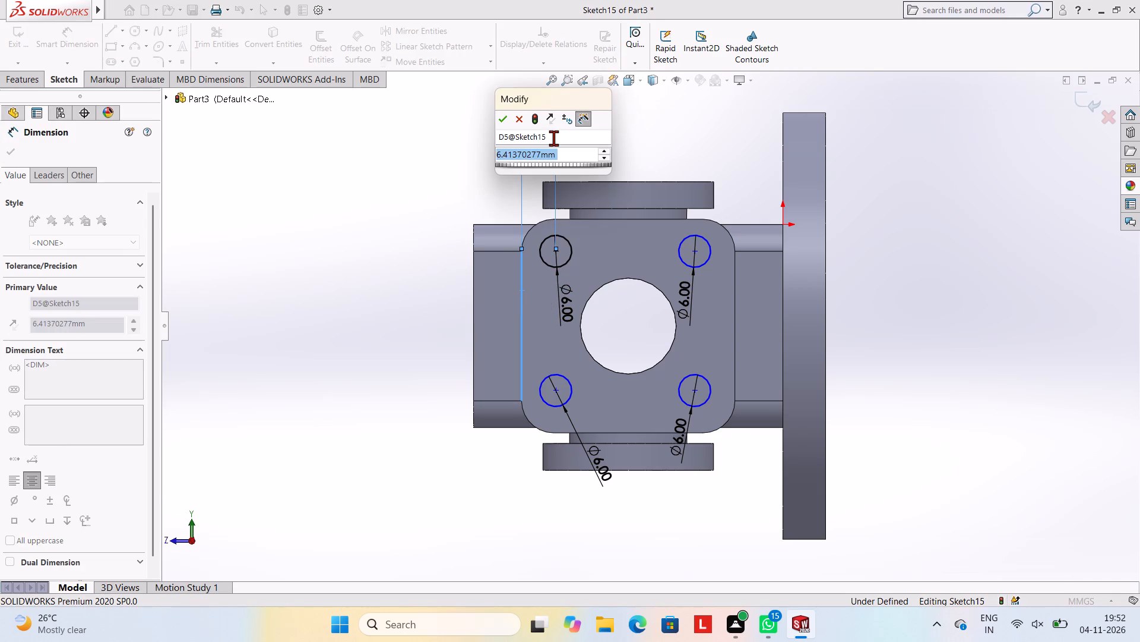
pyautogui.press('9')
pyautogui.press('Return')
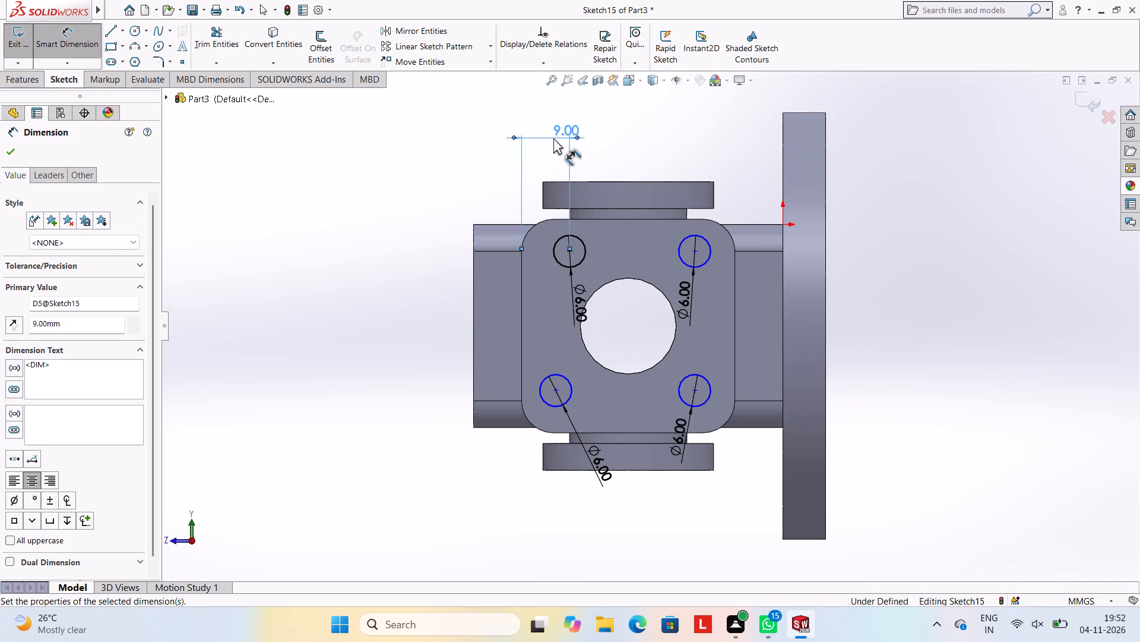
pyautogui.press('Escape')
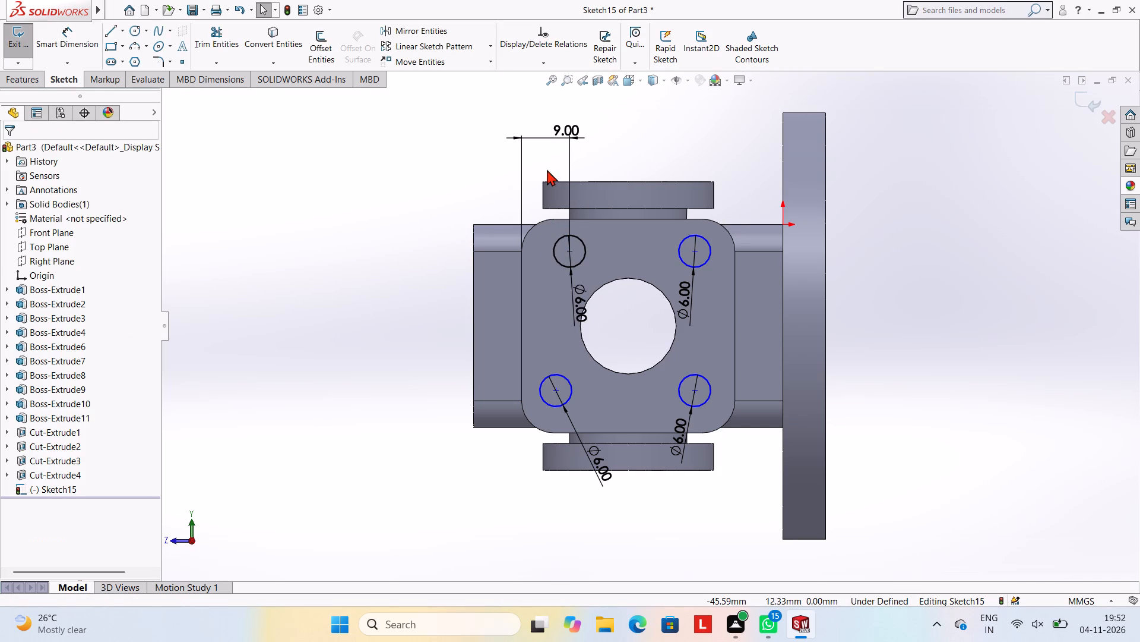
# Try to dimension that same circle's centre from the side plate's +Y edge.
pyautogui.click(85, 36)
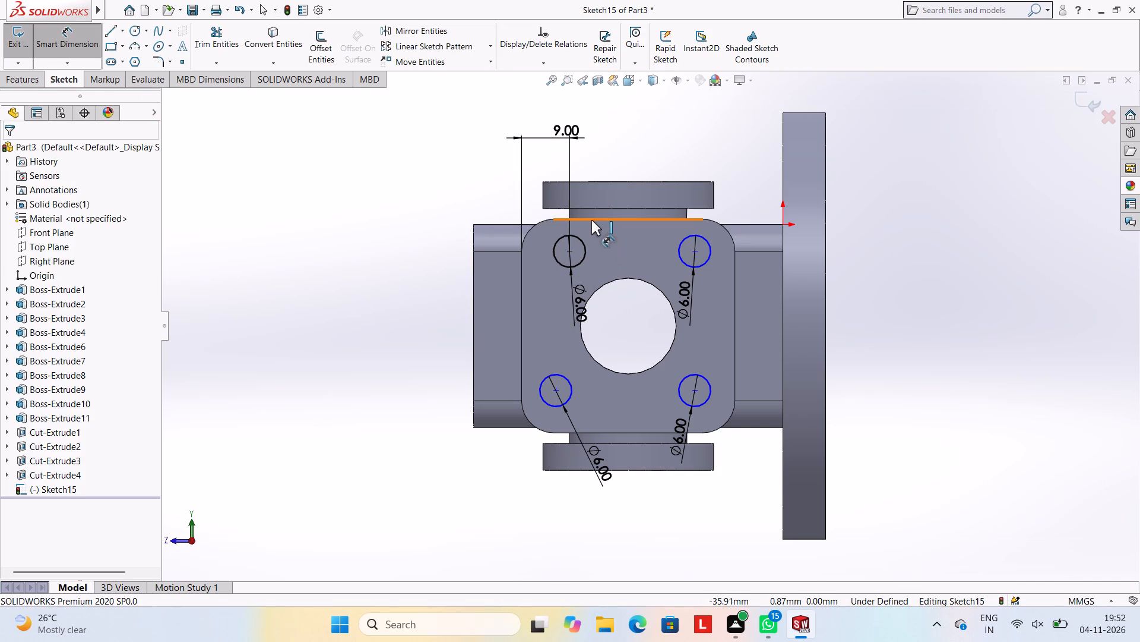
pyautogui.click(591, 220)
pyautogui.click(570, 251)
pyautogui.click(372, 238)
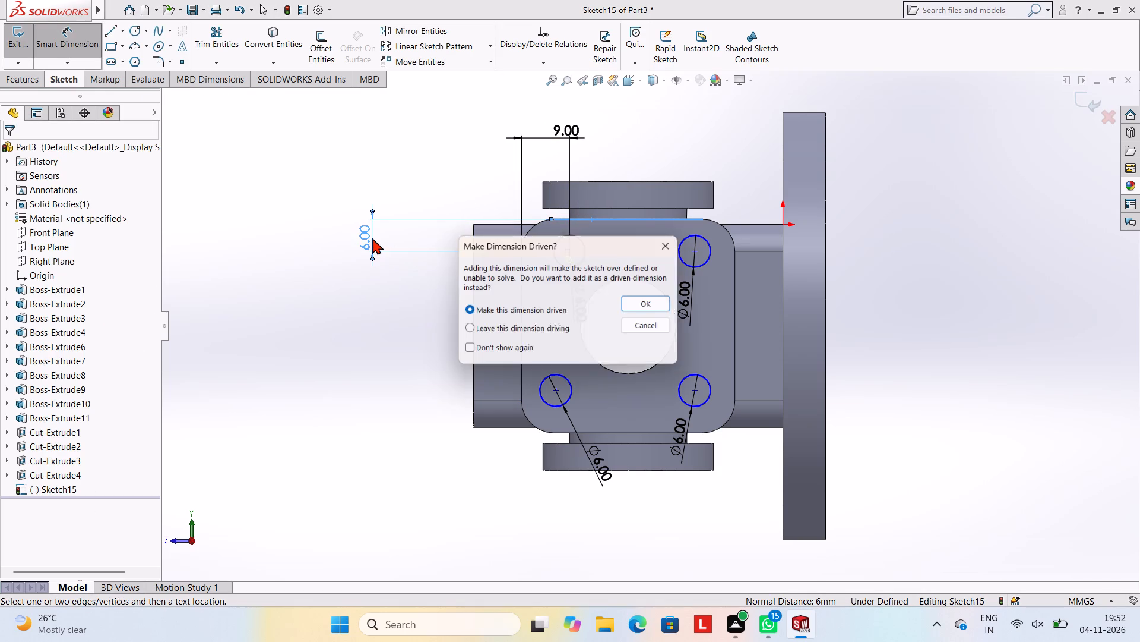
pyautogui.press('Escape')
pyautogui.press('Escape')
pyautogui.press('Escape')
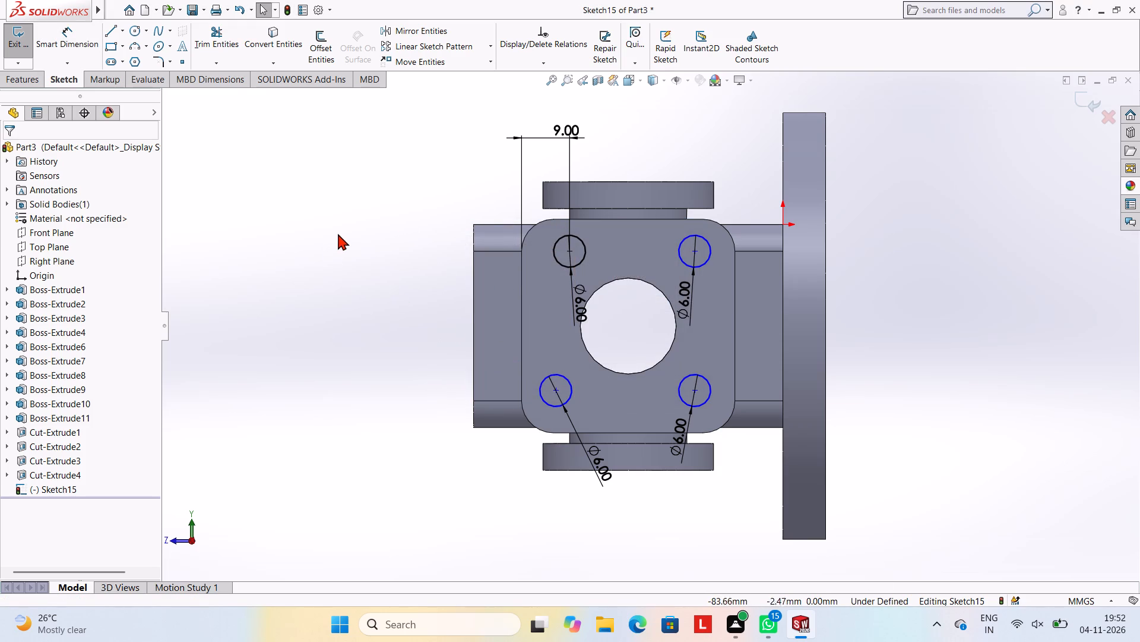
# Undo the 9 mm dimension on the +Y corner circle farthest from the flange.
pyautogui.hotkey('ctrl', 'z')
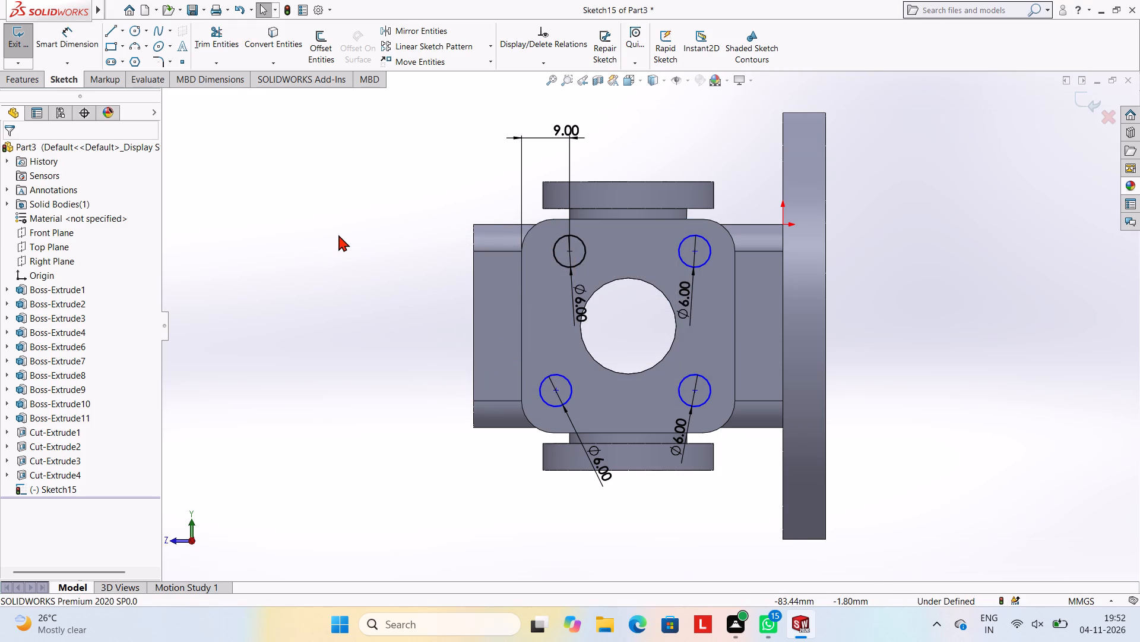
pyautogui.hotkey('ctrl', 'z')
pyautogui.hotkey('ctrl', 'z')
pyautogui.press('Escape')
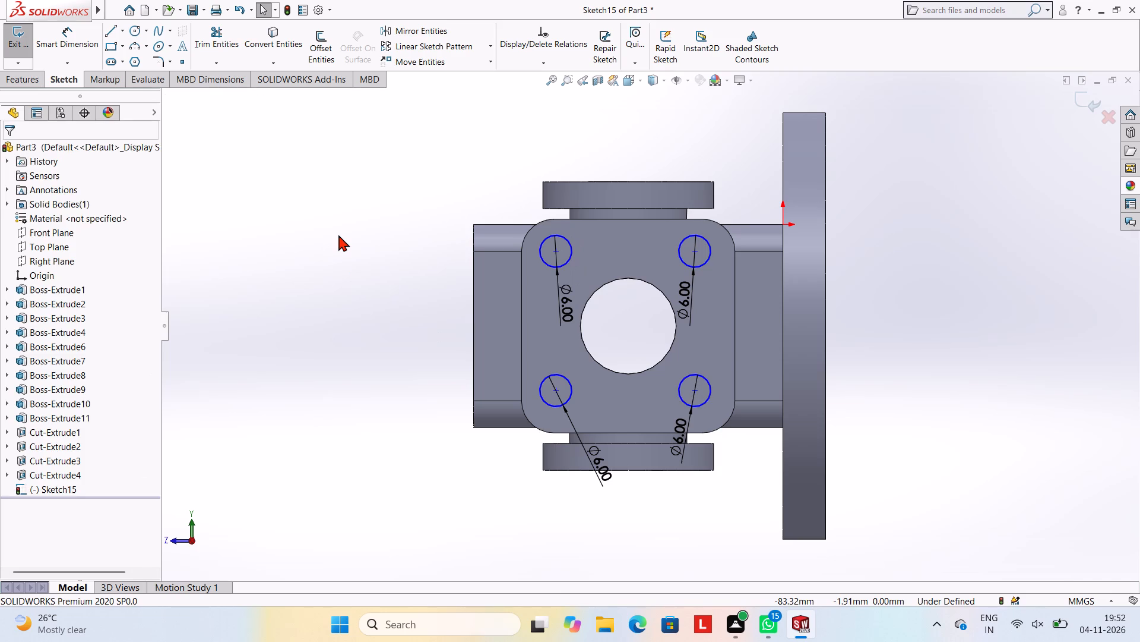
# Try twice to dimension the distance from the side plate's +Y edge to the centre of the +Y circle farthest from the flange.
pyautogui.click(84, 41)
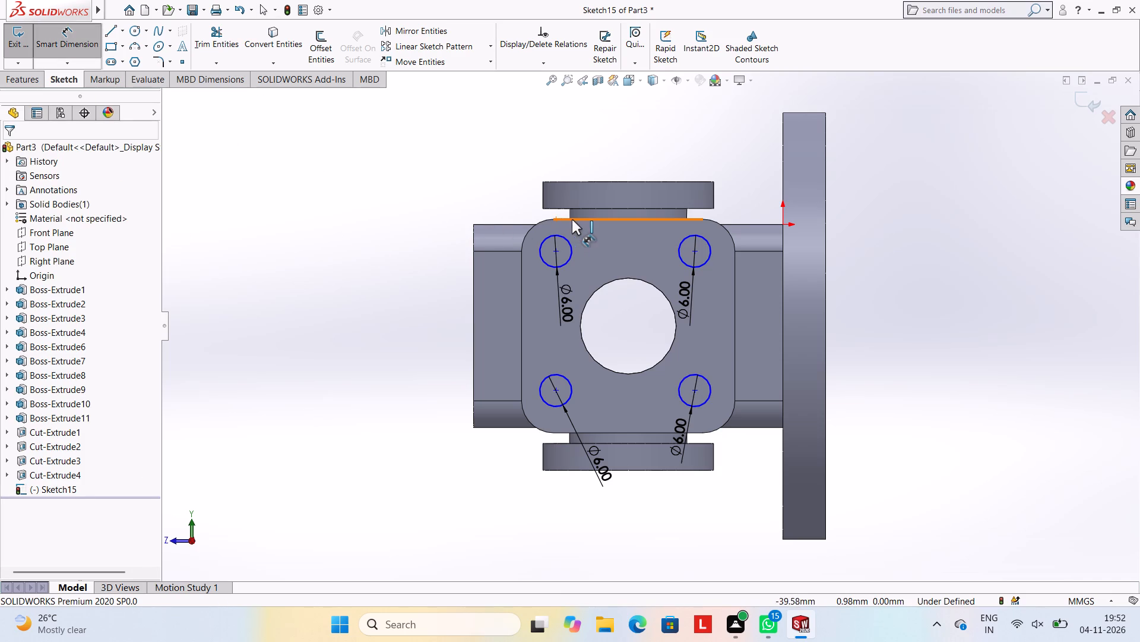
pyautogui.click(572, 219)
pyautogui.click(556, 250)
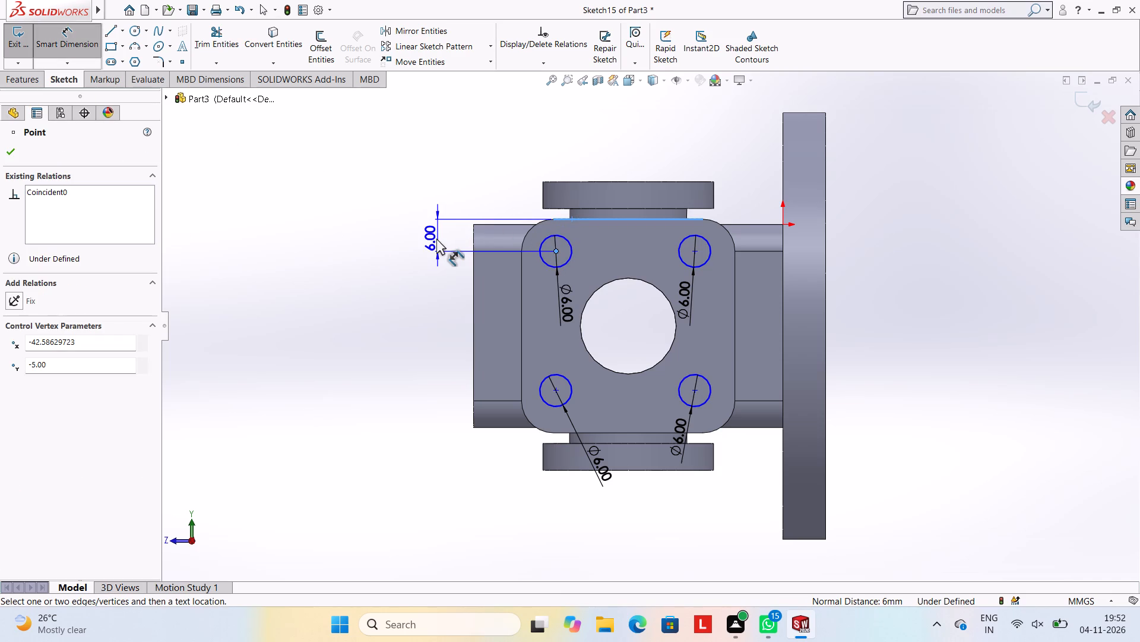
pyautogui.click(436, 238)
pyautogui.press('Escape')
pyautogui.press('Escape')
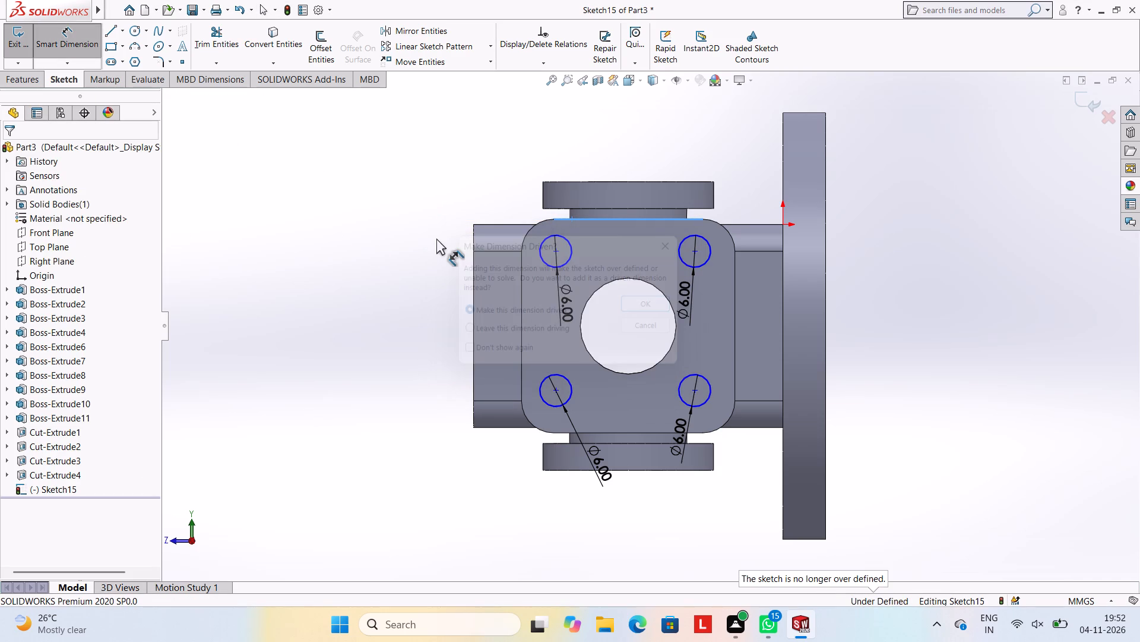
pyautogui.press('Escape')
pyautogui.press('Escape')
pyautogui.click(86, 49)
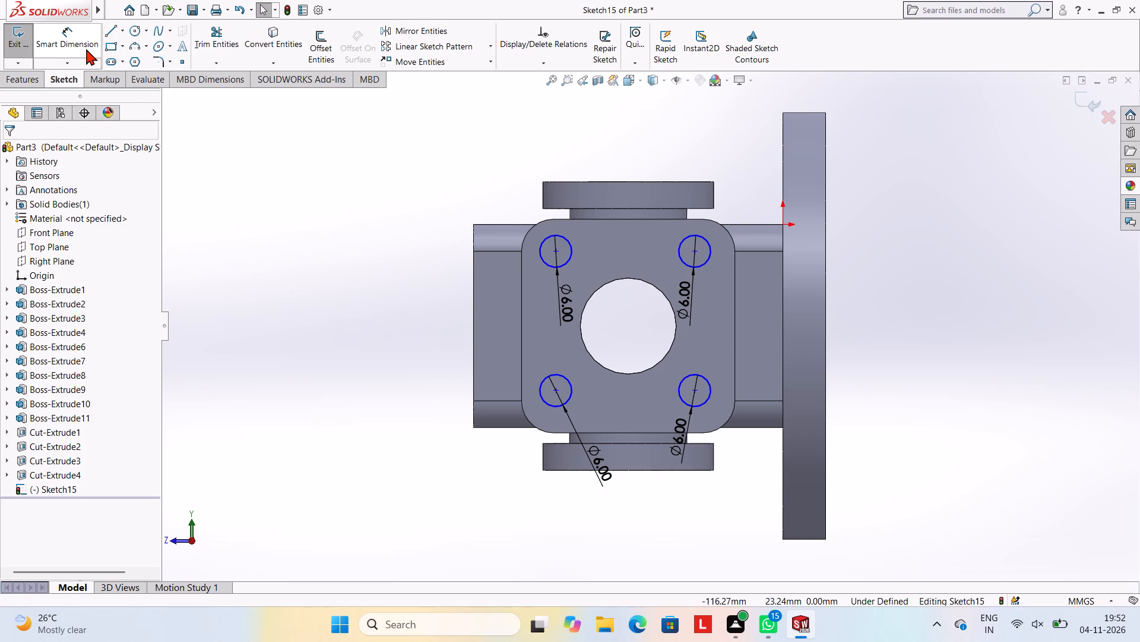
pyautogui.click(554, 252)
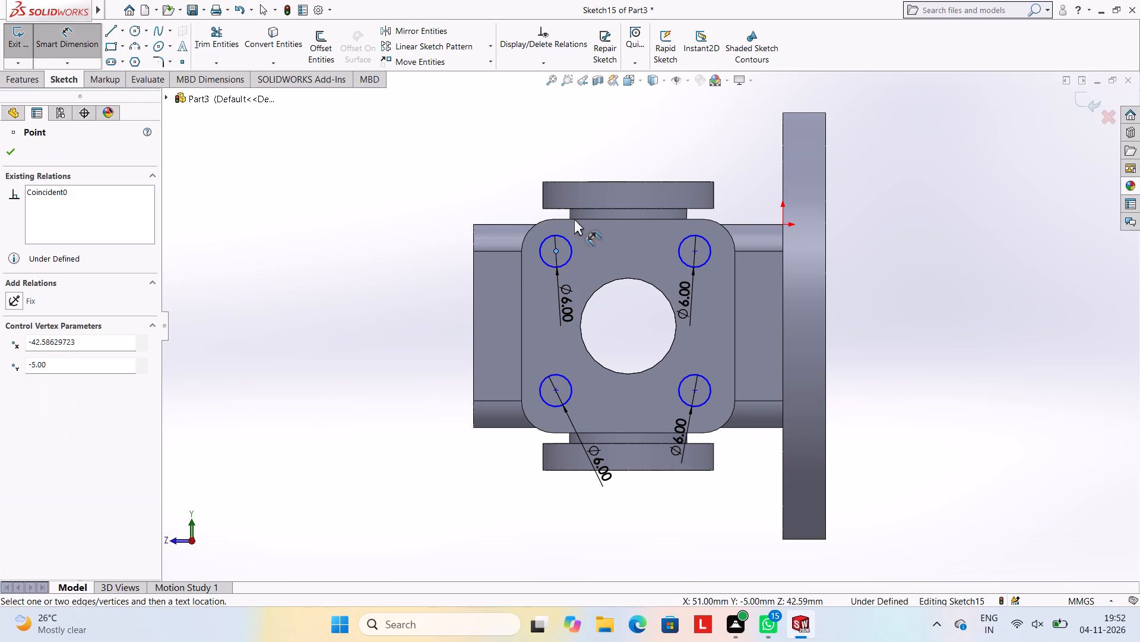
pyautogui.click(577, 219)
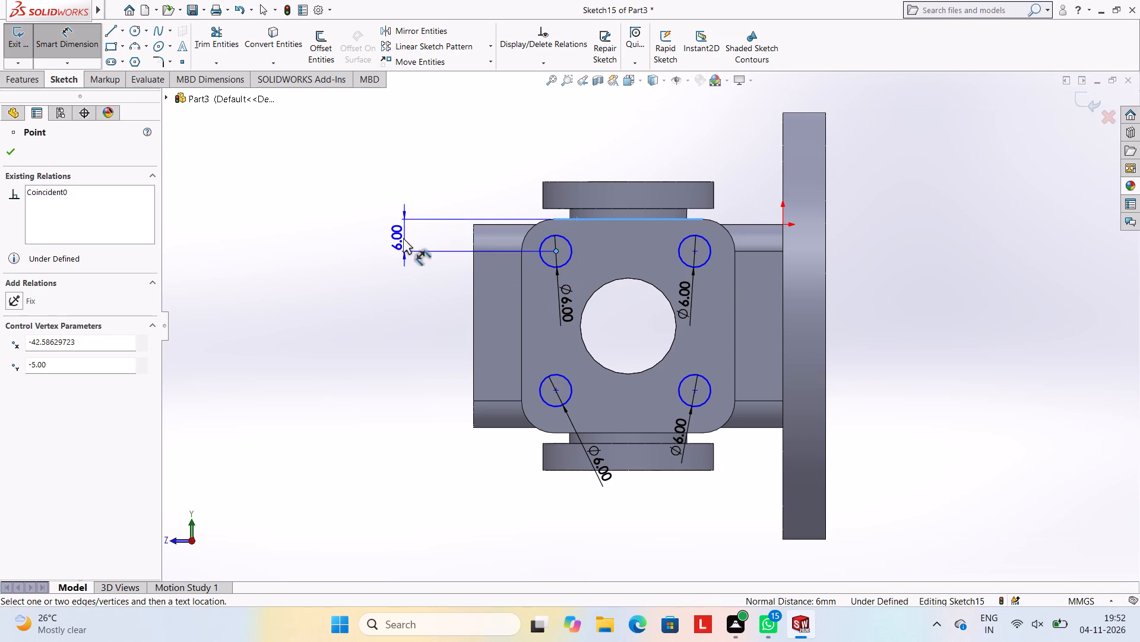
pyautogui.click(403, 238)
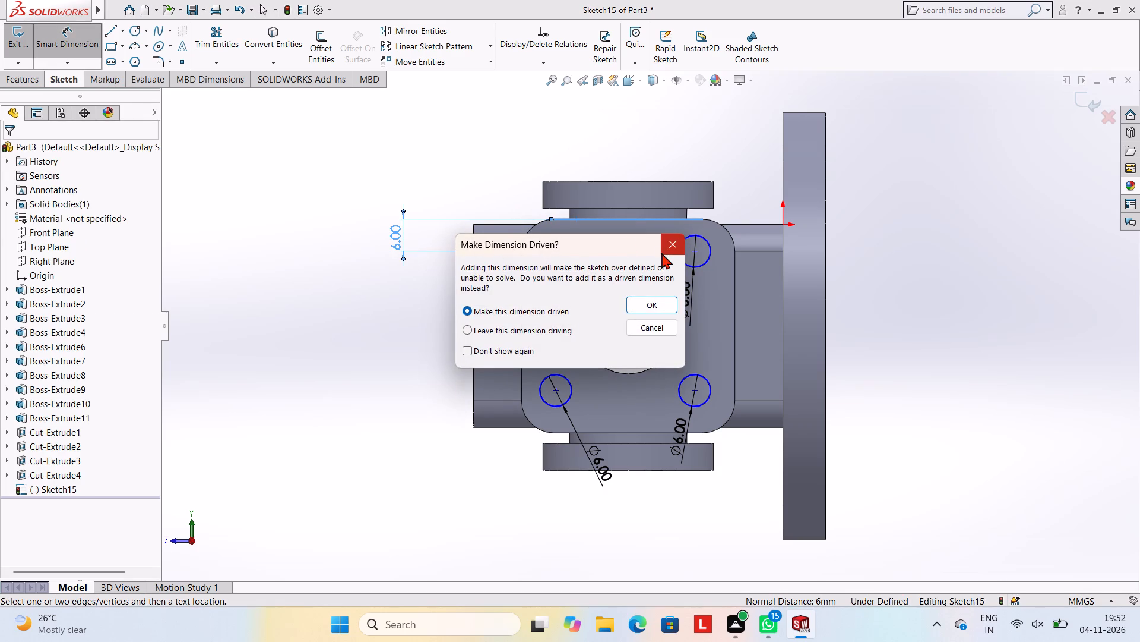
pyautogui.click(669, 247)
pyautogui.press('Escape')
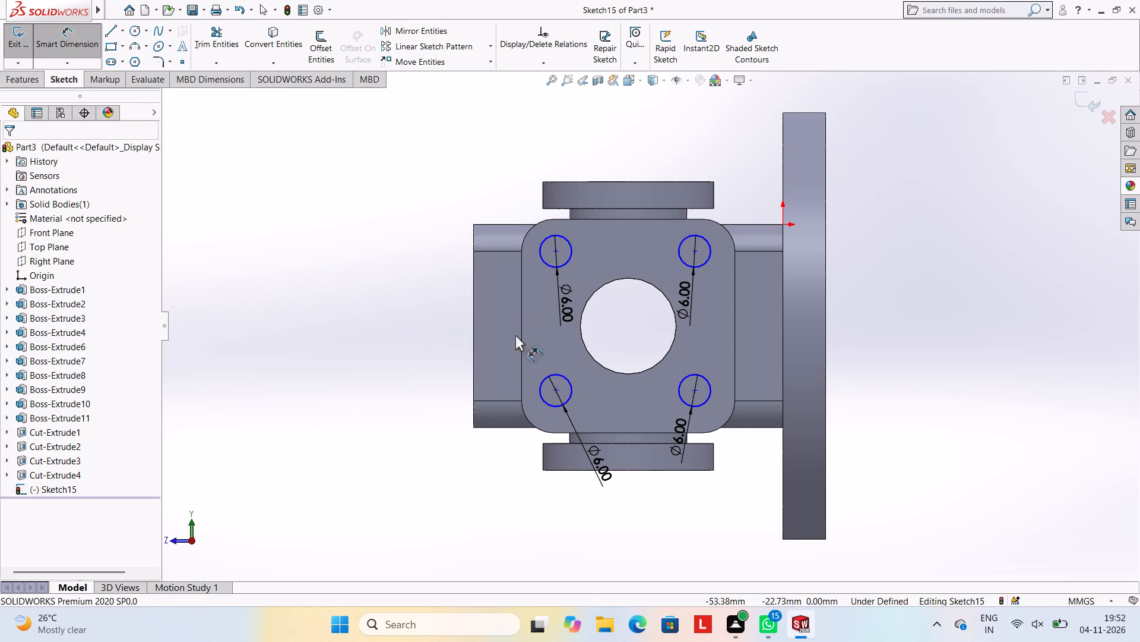
# Dimension the +Y circle farthest from the flange at 9 mm from the side plate's edge away from the flange.
pyautogui.click(522, 297)
pyautogui.click(555, 252)
pyautogui.click(552, 144)
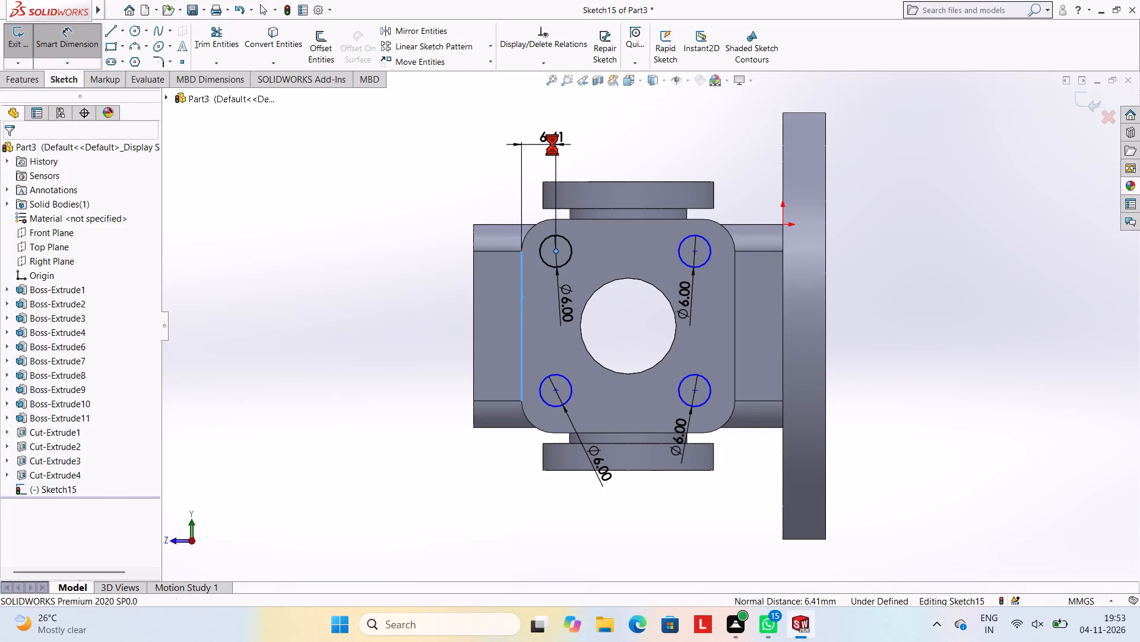
pyautogui.press('9')
pyautogui.press('Return')
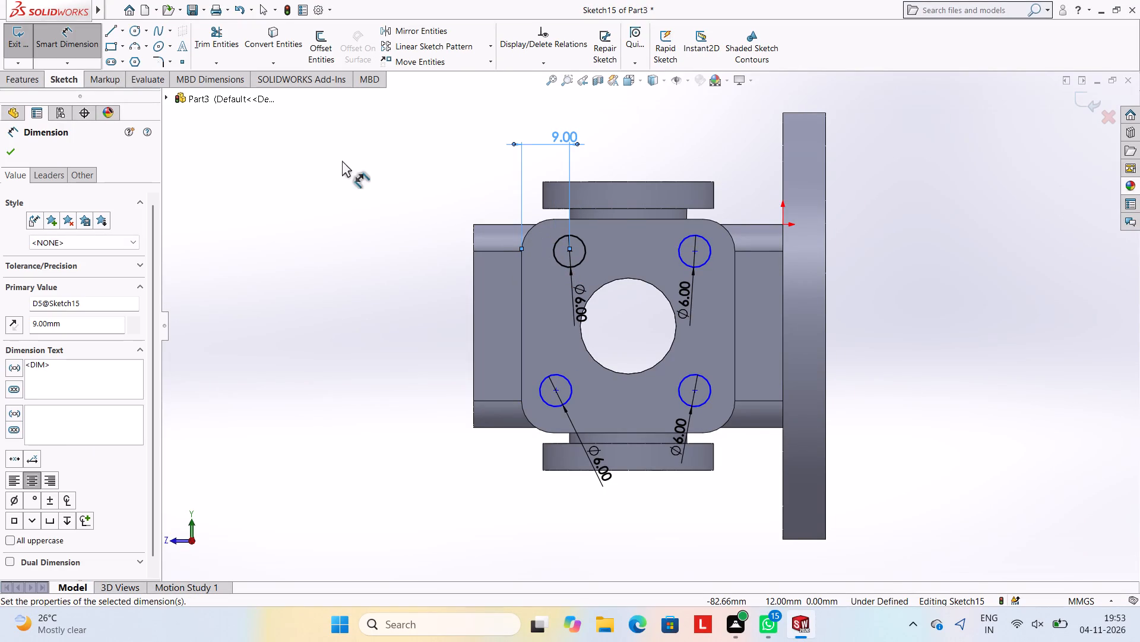
pyautogui.press('Escape')
pyautogui.press('Escape')
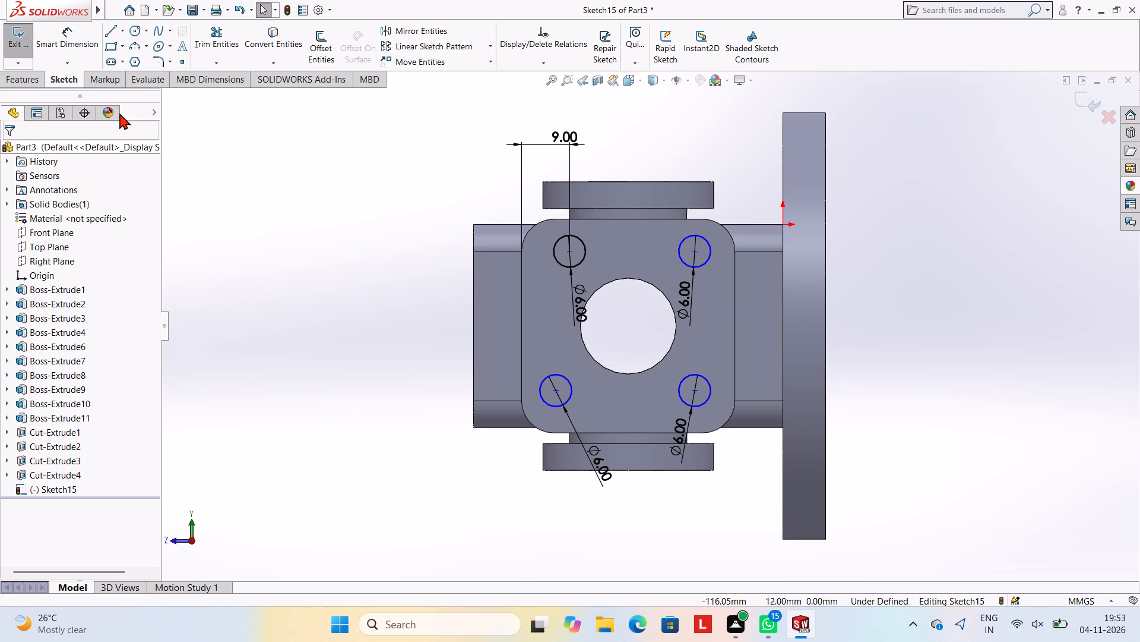
# Dimension the centre of the +Y circle nearest the flange at 9 mm from the side plate's +Y edge.
pyautogui.click(84, 33)
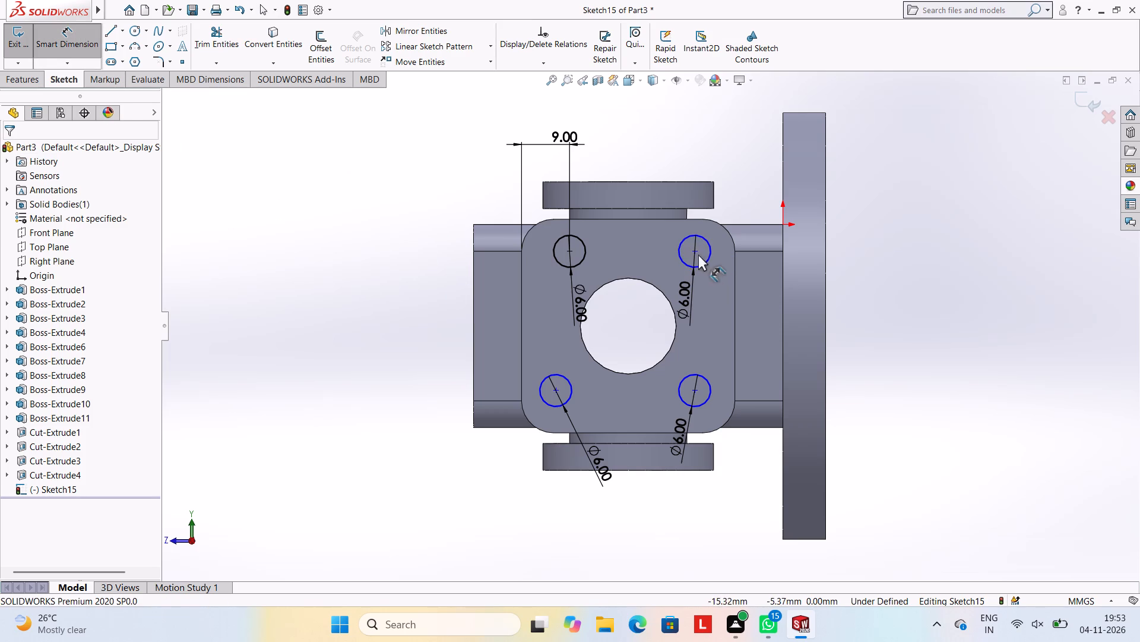
pyautogui.click(695, 251)
pyautogui.click(695, 219)
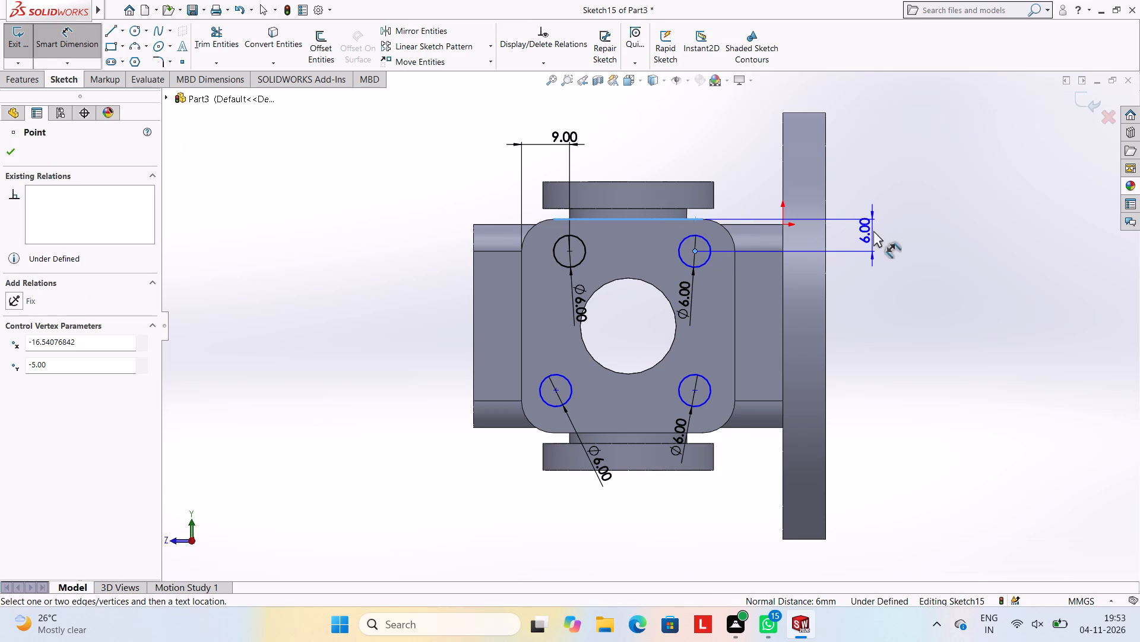
pyautogui.click(889, 226)
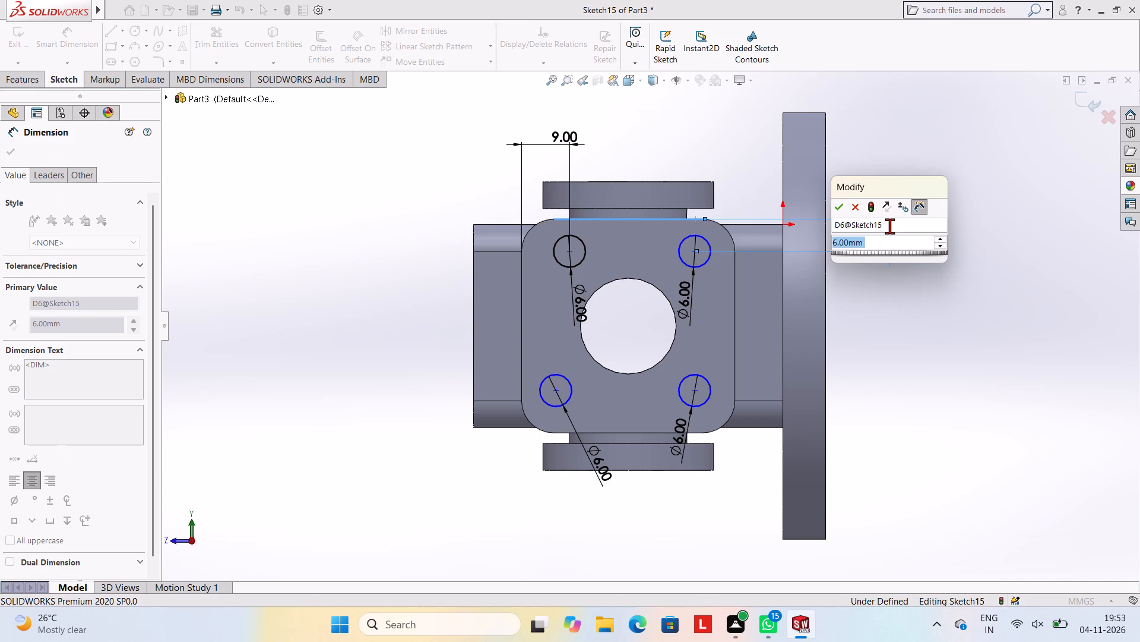
pyautogui.press('9')
pyautogui.press('Return')
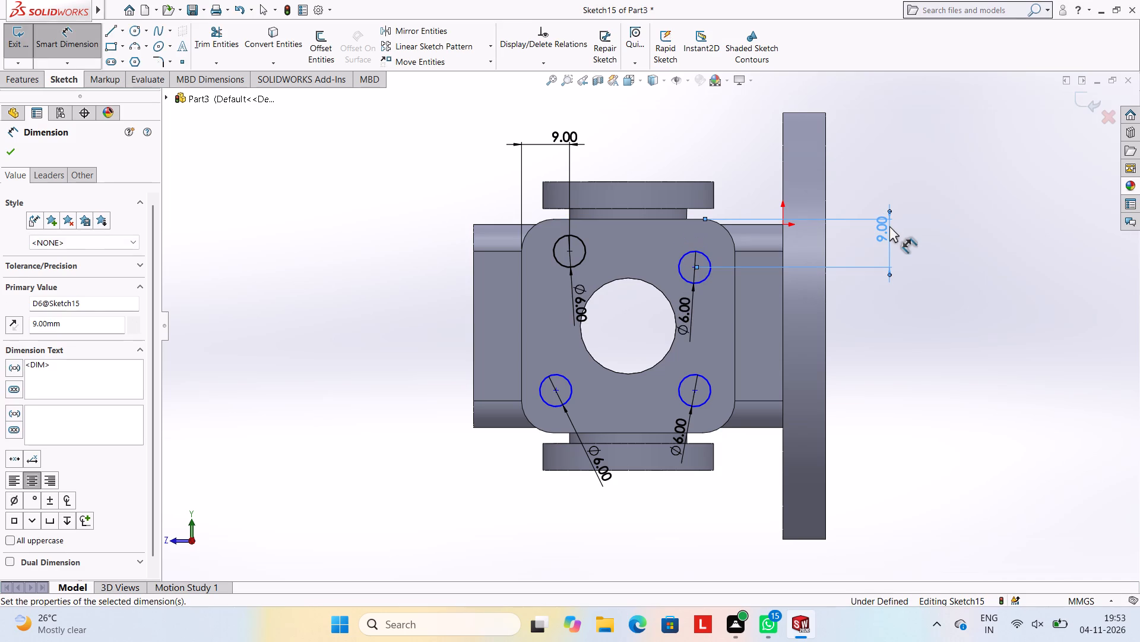
# Dimension the centre of the +Y circle nearest the flange at 9 mm from the side plate's flange-side edge.
pyautogui.press('Escape')
pyautogui.press('Escape')
pyautogui.press('Escape')
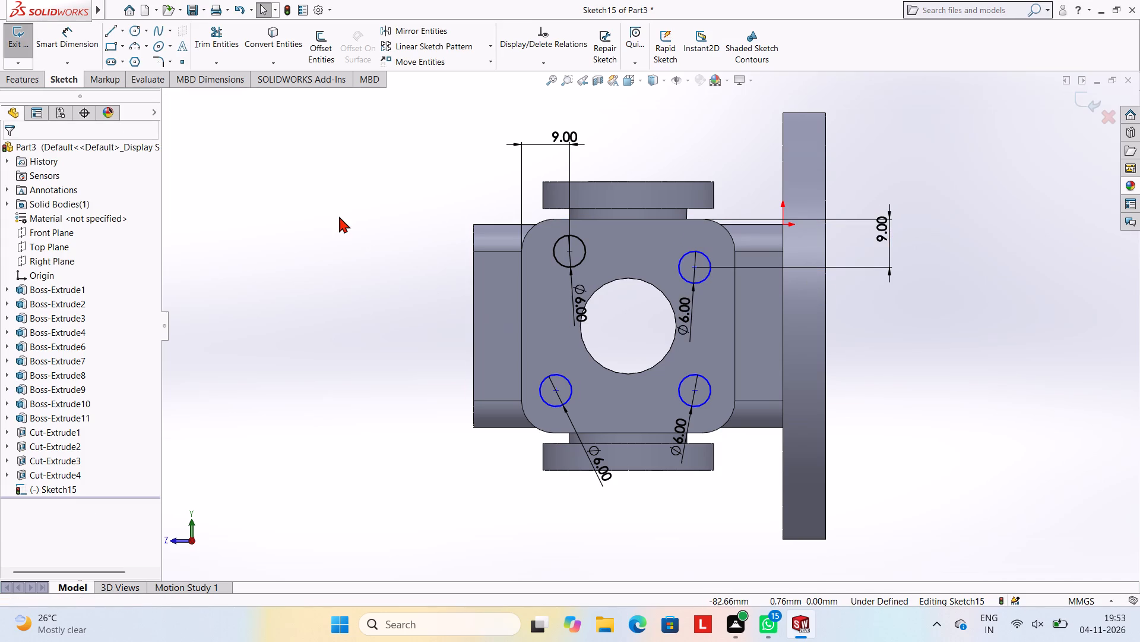
pyautogui.click(75, 39)
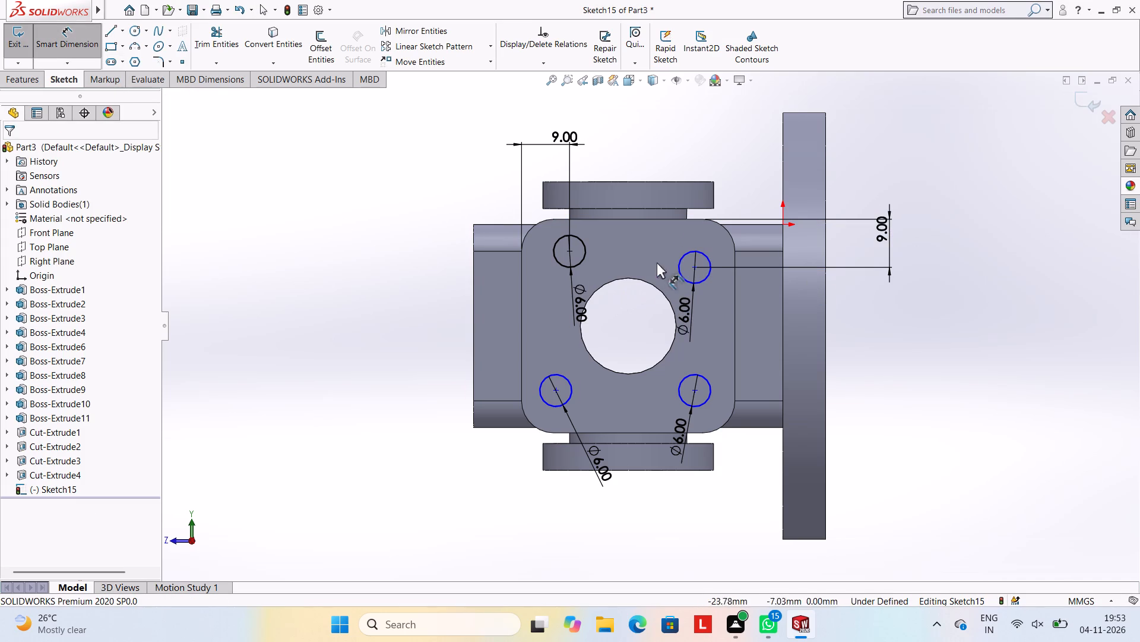
pyautogui.click(694, 267)
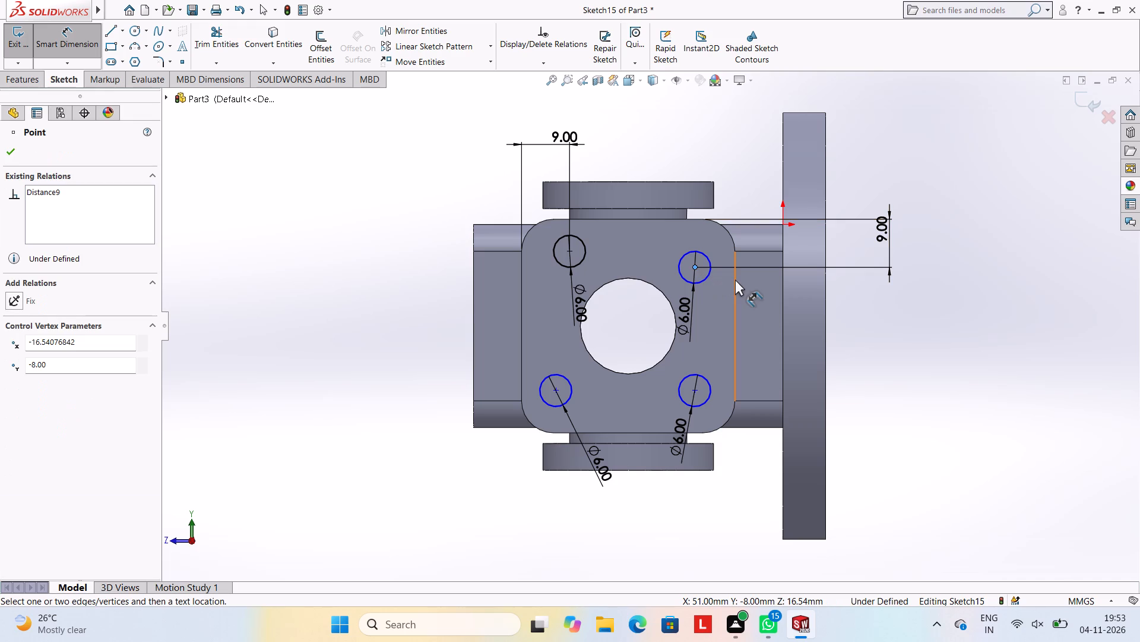
pyautogui.click(734, 280)
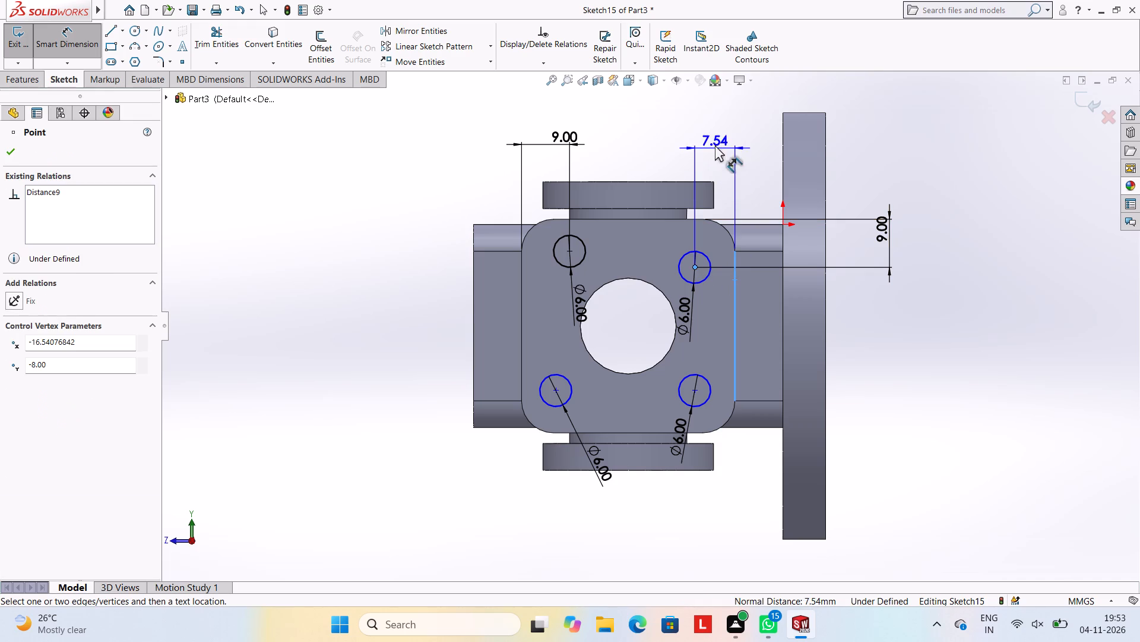
pyautogui.click(715, 145)
pyautogui.press('9')
pyautogui.press('Return')
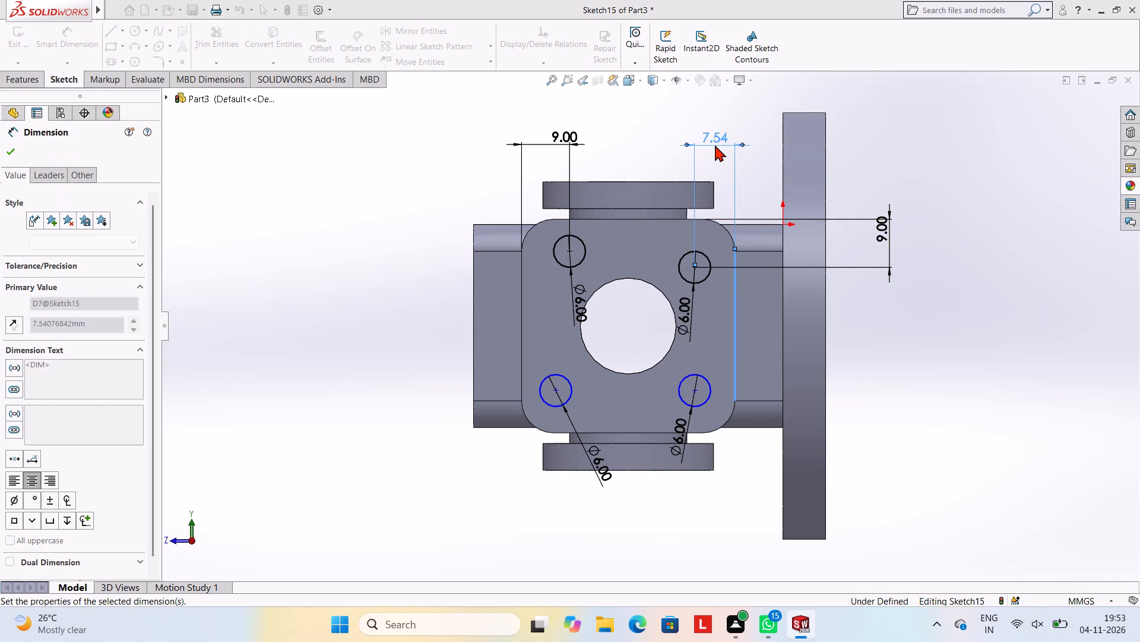
pyautogui.press('Escape')
pyautogui.press('Escape')
pyautogui.press('Escape')
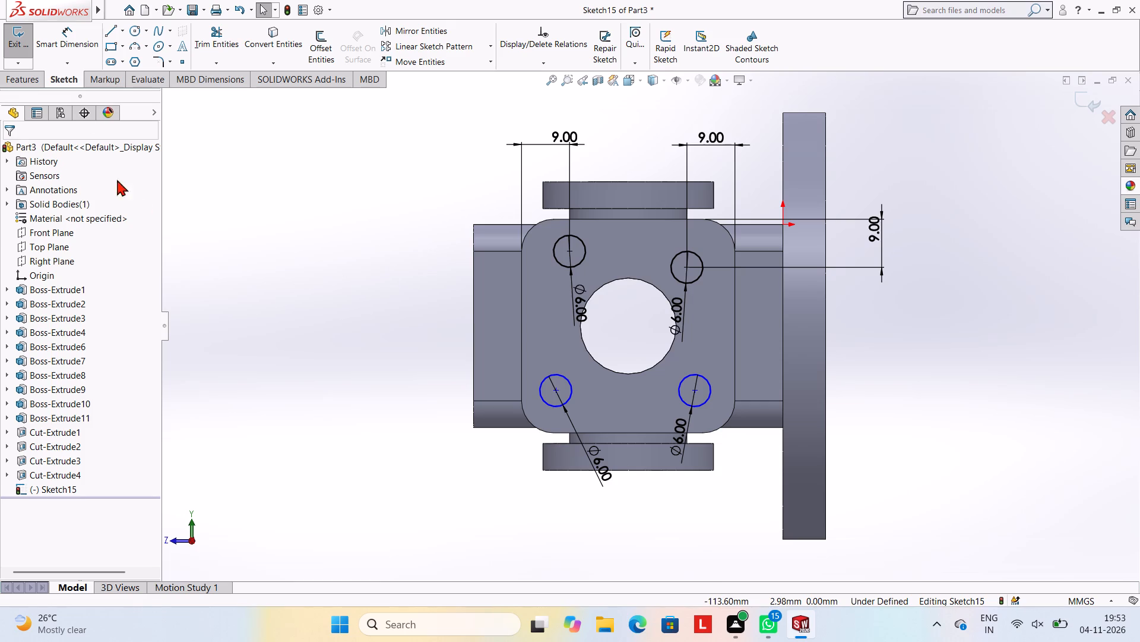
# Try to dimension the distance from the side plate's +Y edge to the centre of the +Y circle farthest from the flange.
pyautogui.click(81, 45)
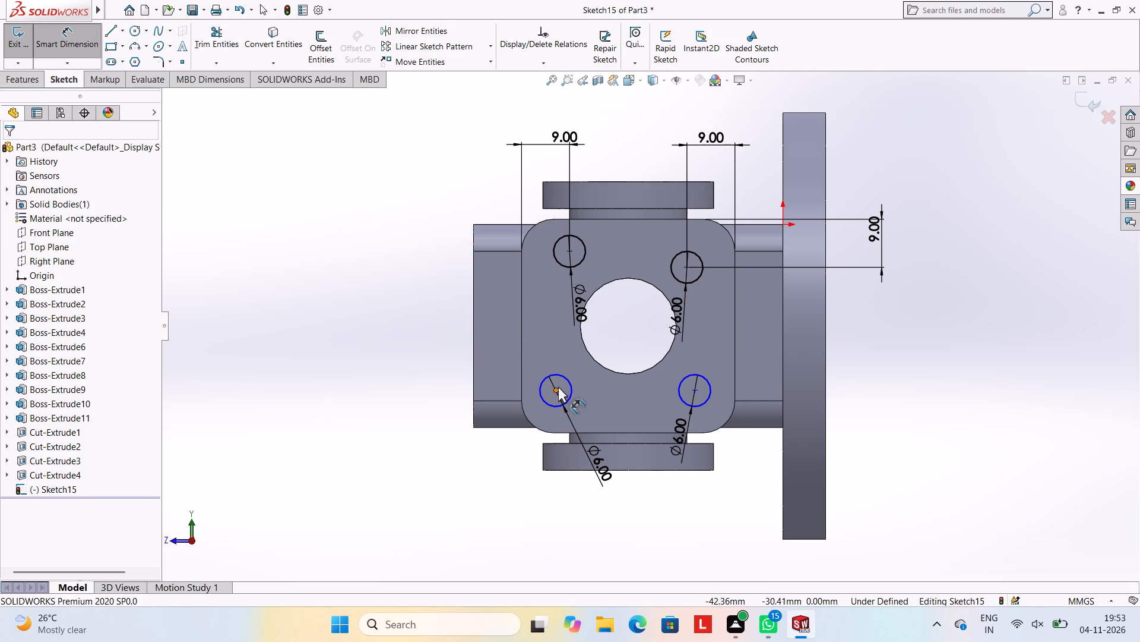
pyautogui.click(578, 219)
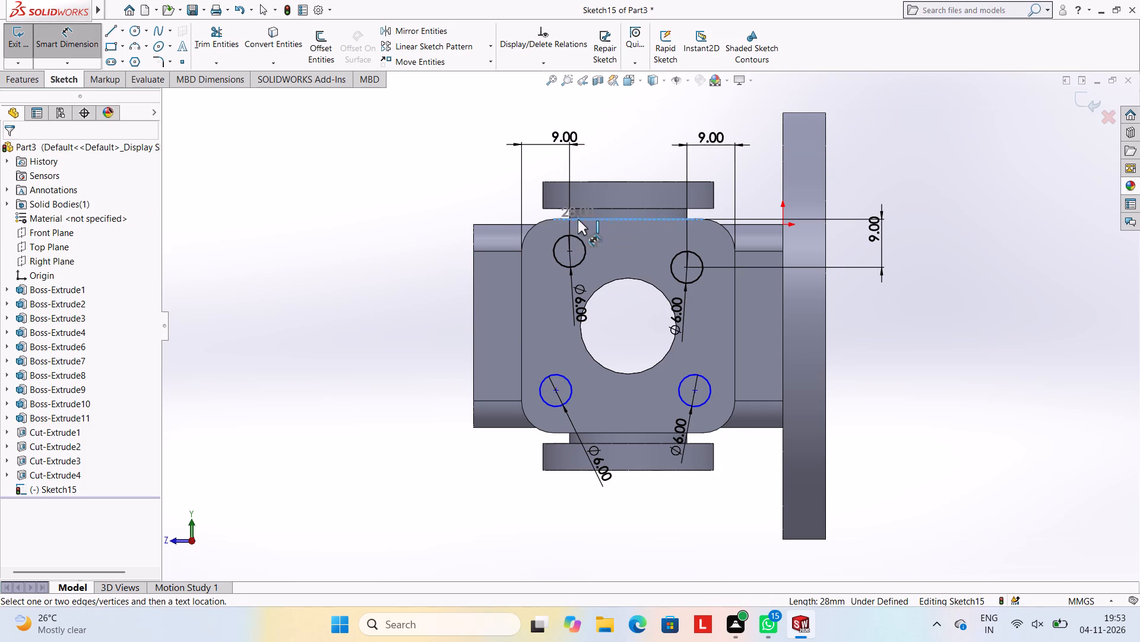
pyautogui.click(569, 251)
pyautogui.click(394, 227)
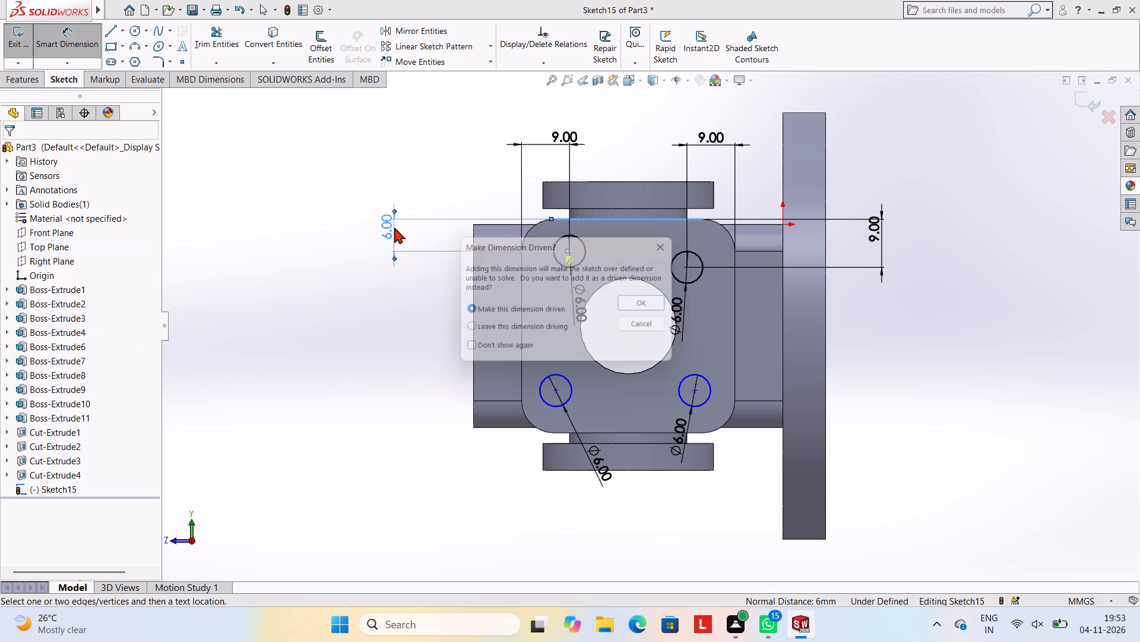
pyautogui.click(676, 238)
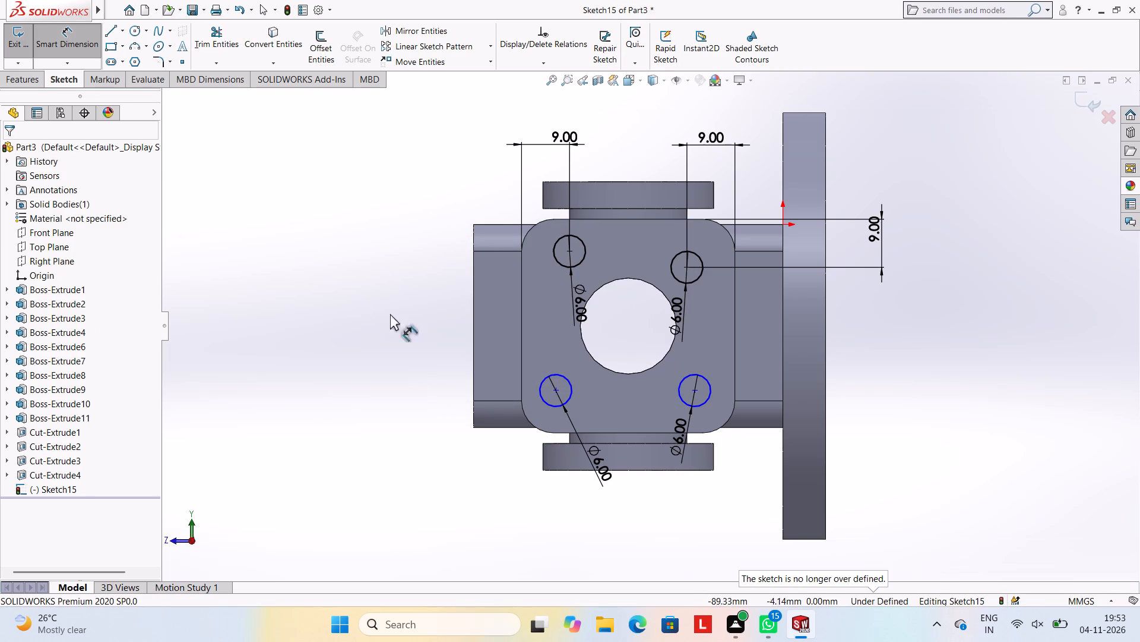
# Dimension the centre of the -Y circle farthest from the flange at 9 mm from the side plate's -Y edge.
pyautogui.click(556, 393)
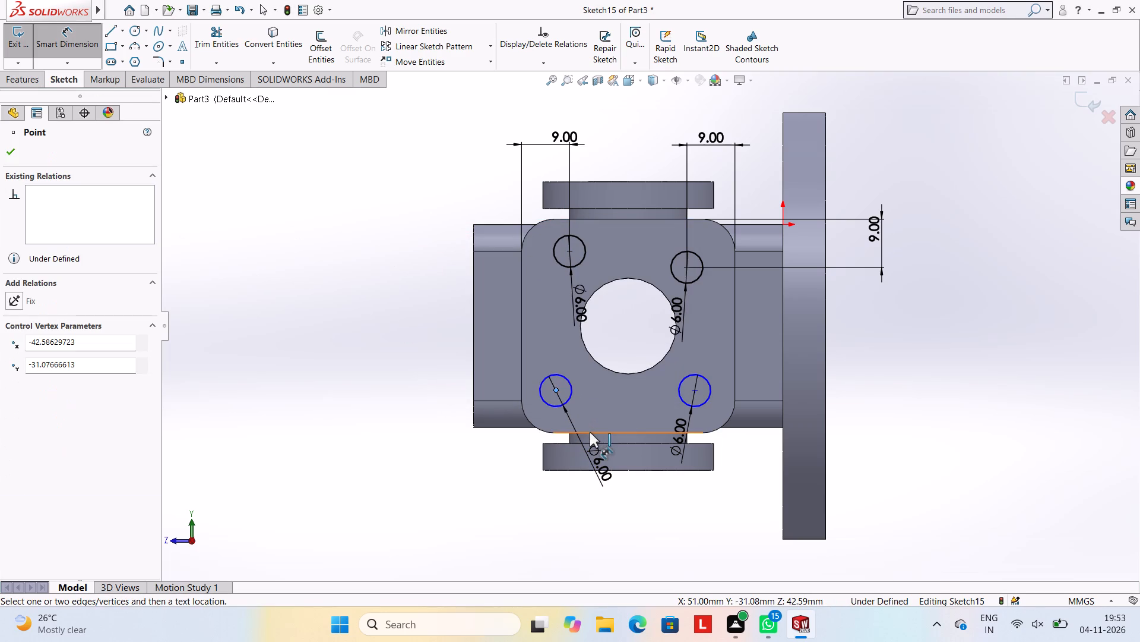
pyautogui.click(590, 432)
pyautogui.click(401, 402)
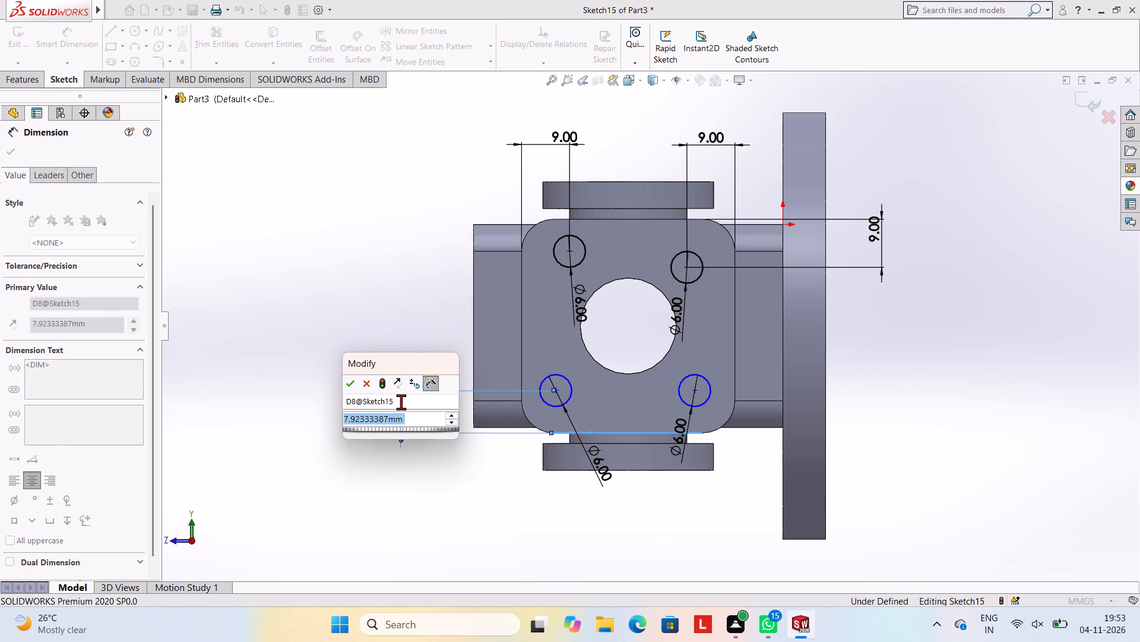
pyautogui.press('9')
pyautogui.press('Return')
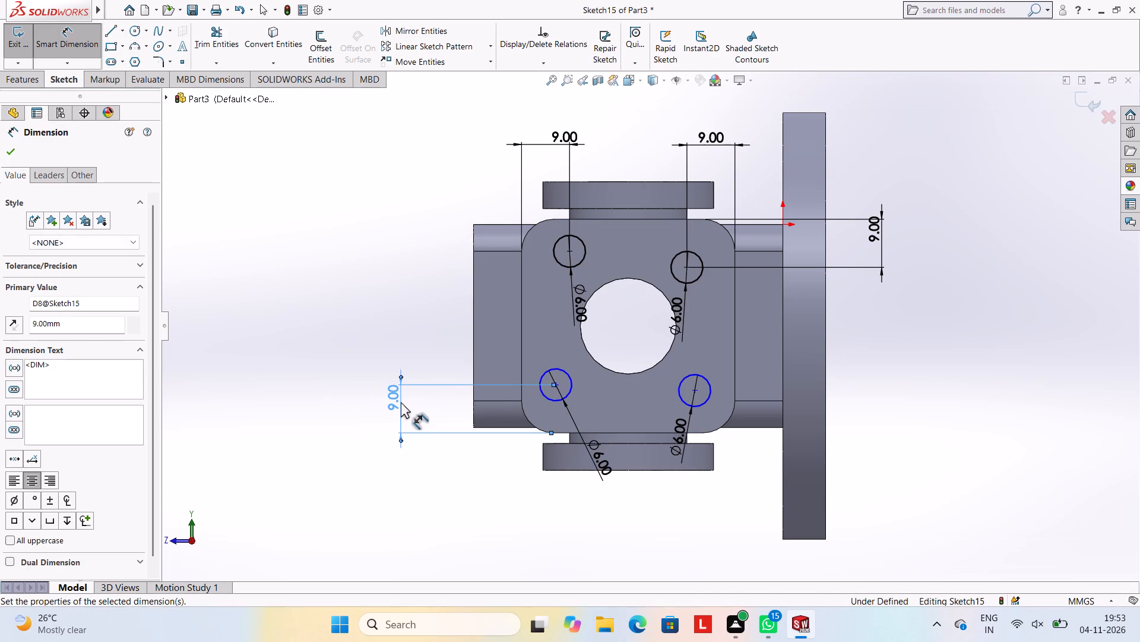
pyautogui.press('Escape')
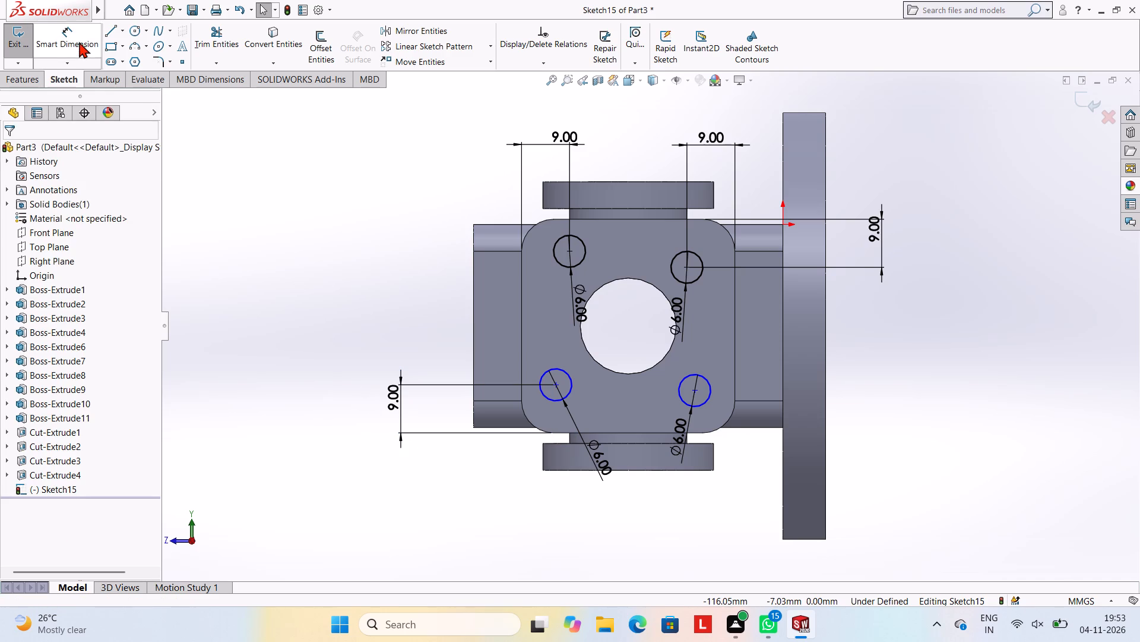
# Dimension the centre of the -Y circle farthest from the flange at 9 mm from the plate edge away from the flange.
pyautogui.click(79, 42)
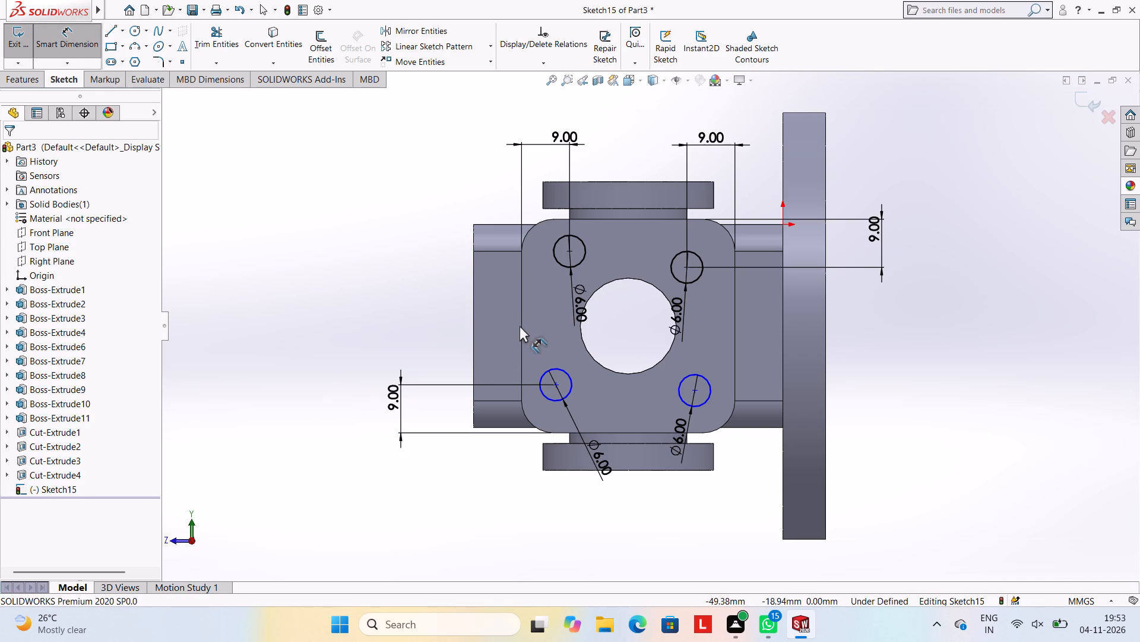
pyautogui.click(521, 329)
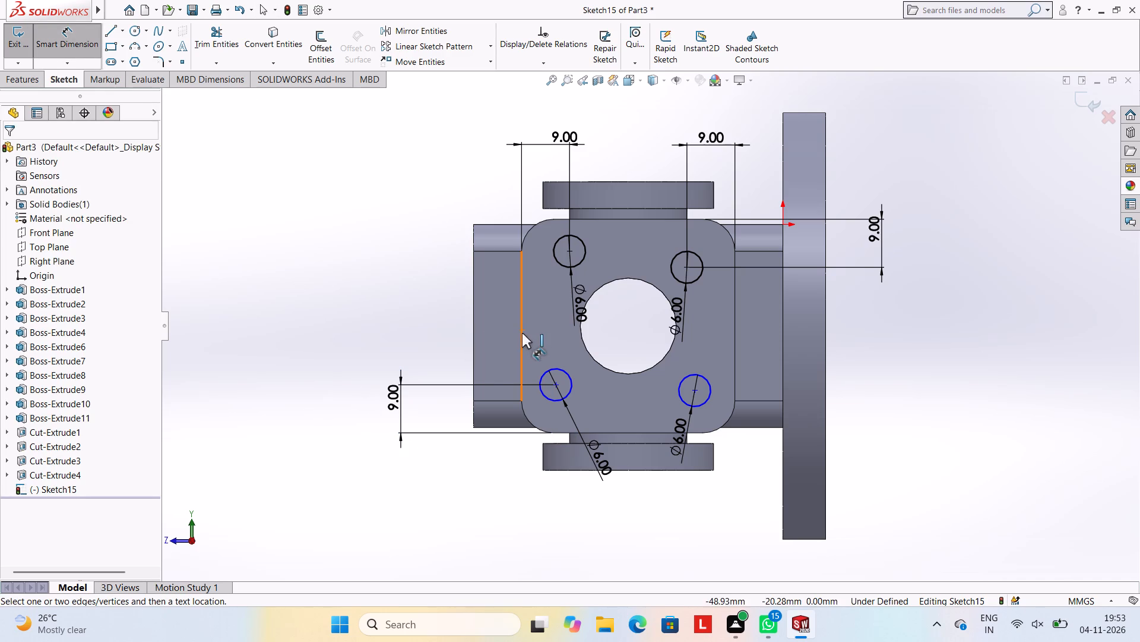
pyautogui.click(522, 333)
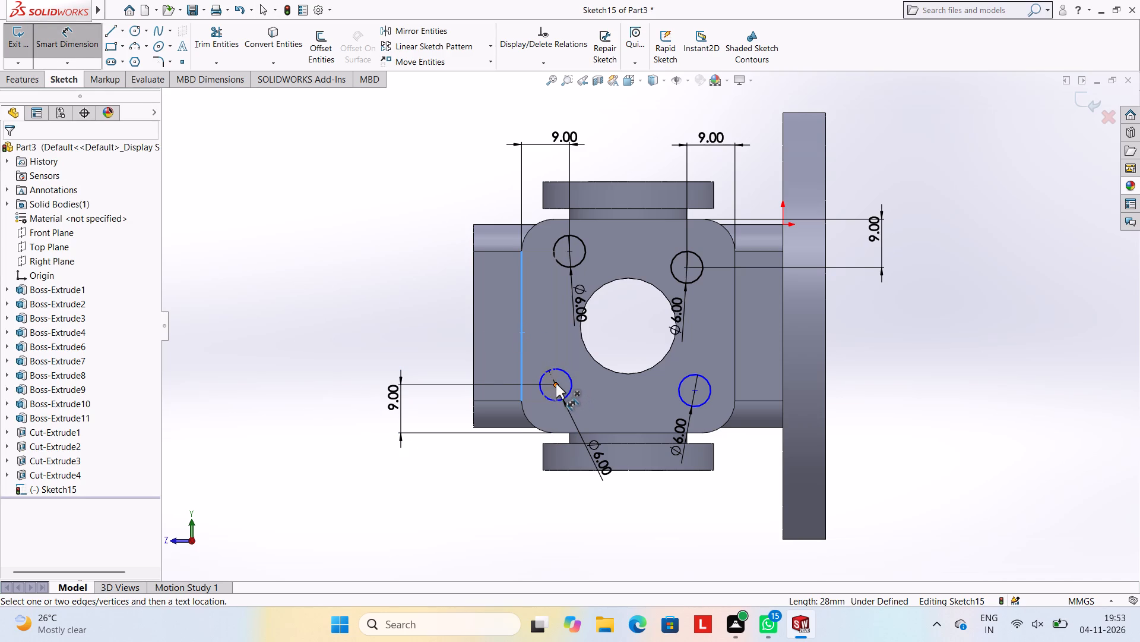
pyautogui.click(556, 383)
pyautogui.click(544, 506)
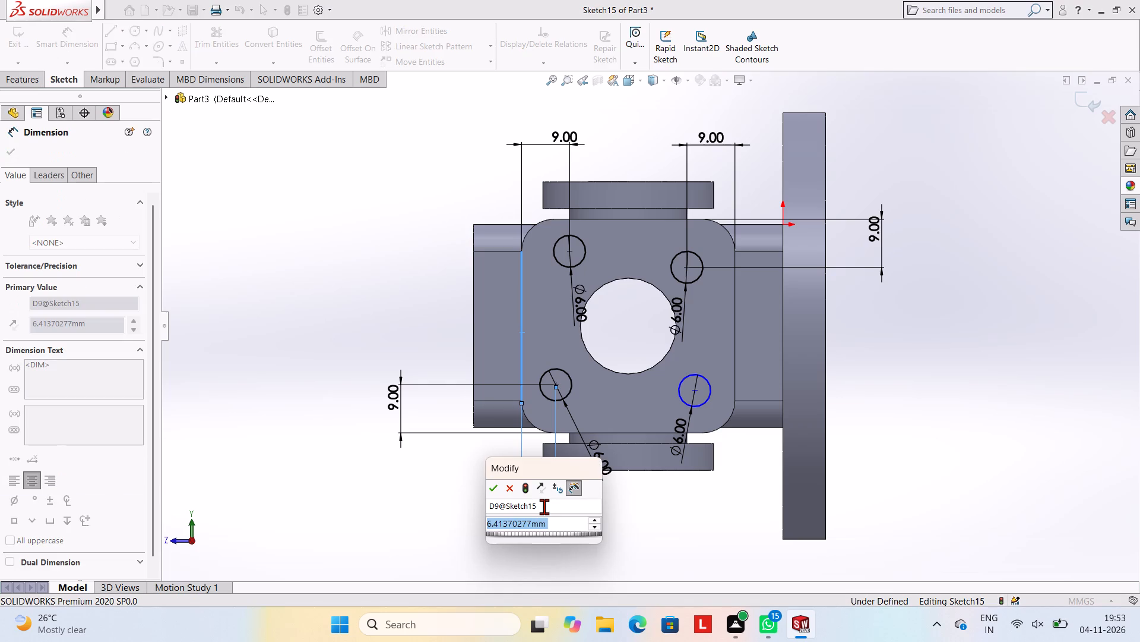
pyautogui.press('9')
pyautogui.press('Return')
pyautogui.press('Escape')
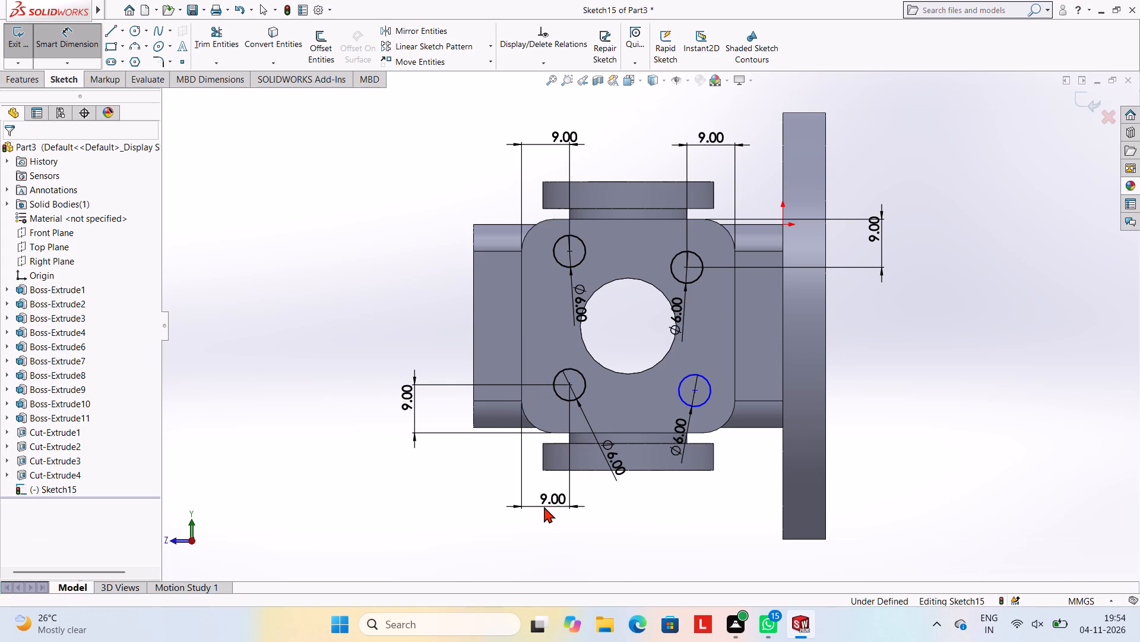
pyautogui.press('Escape')
pyautogui.press('Escape')
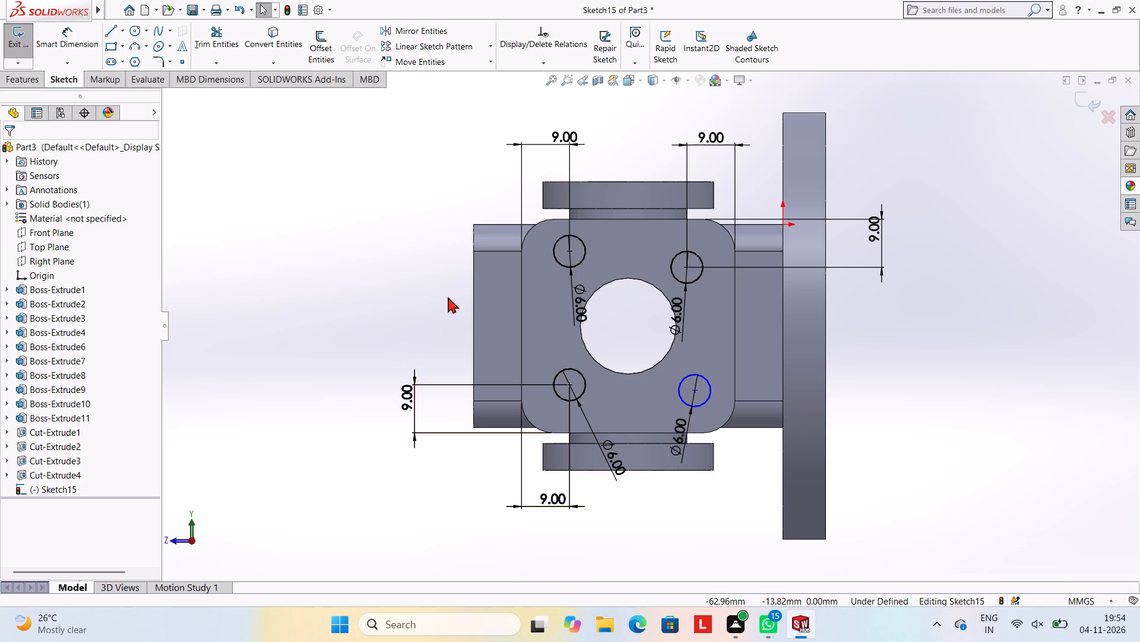
# Dimension the centre of the -Y circle nearest the flange at 9 mm from the side plate's flange-side edge.
pyautogui.click(88, 39)
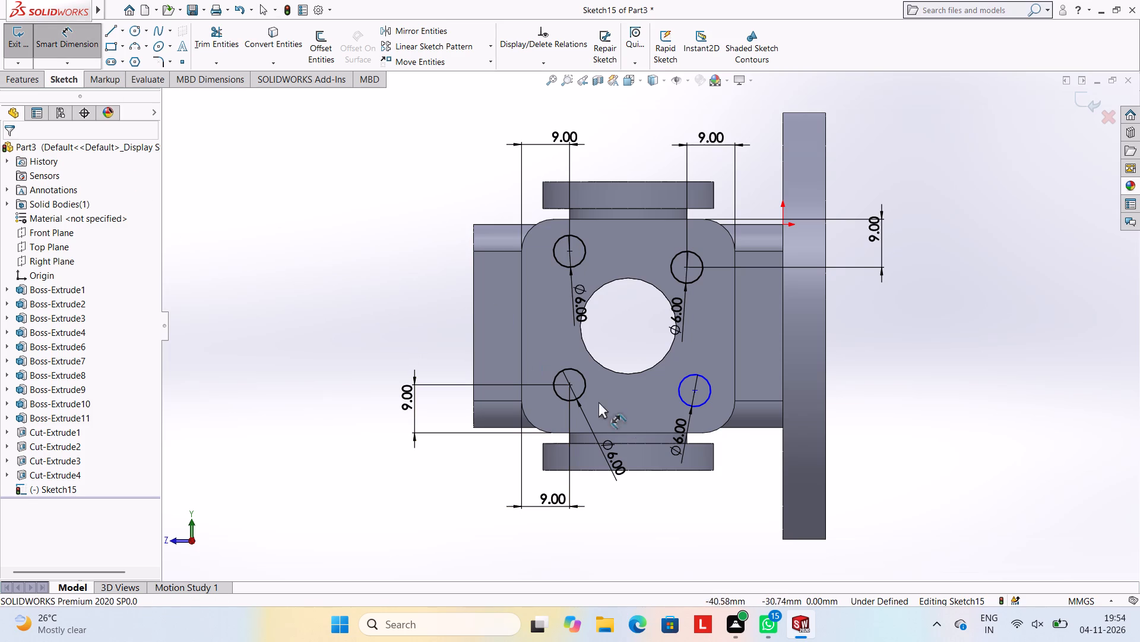
pyautogui.click(695, 391)
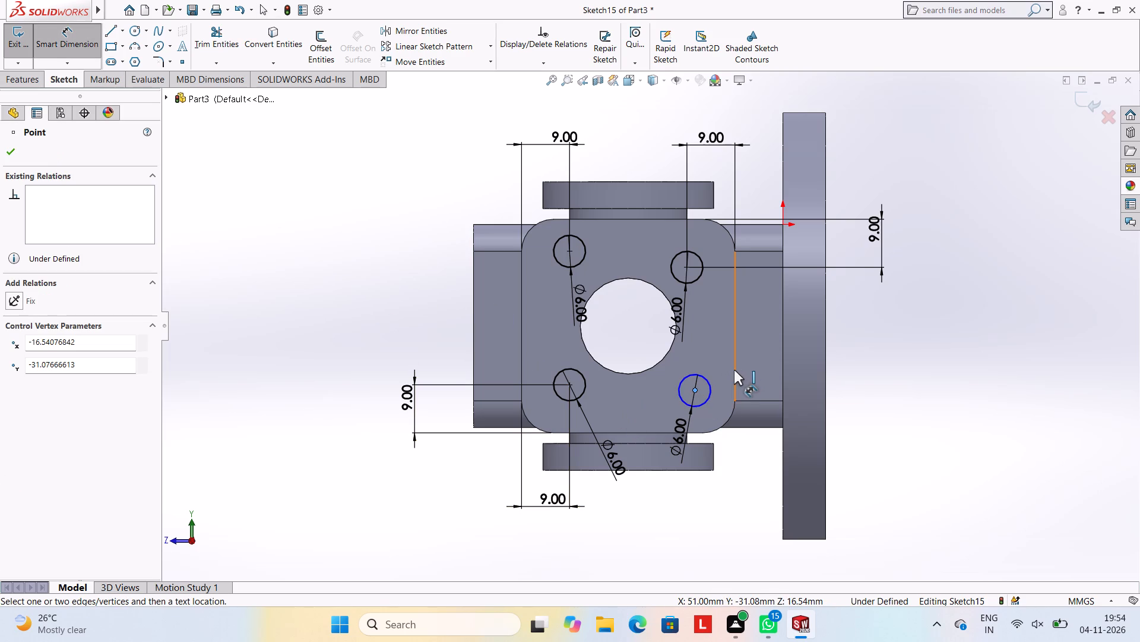
pyautogui.click(734, 370)
pyautogui.click(727, 503)
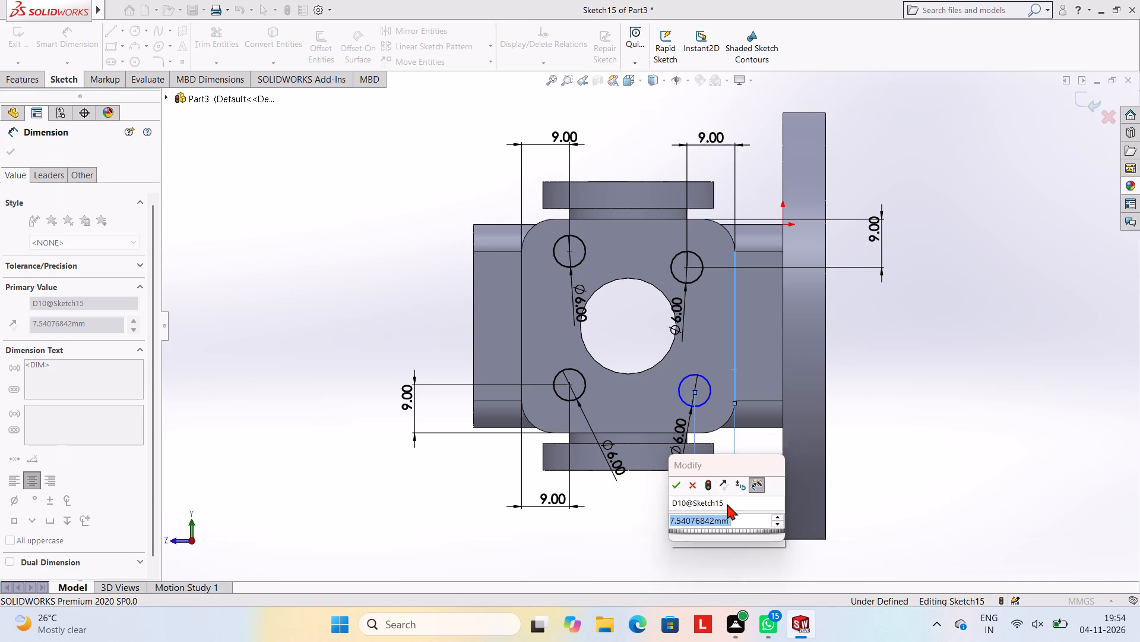
pyautogui.press('9')
pyautogui.press('Return')
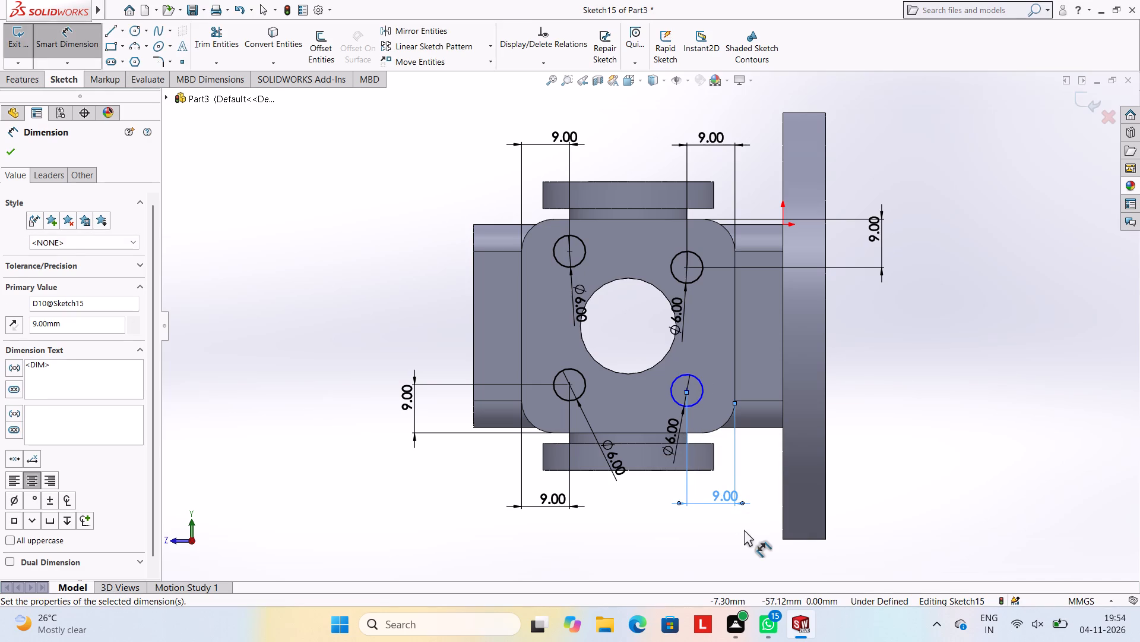
pyautogui.press('Escape')
# Dimension the centre of the -Y circle nearest the flange at 9 mm from the side plate's -Y edge.
pyautogui.click(82, 35)
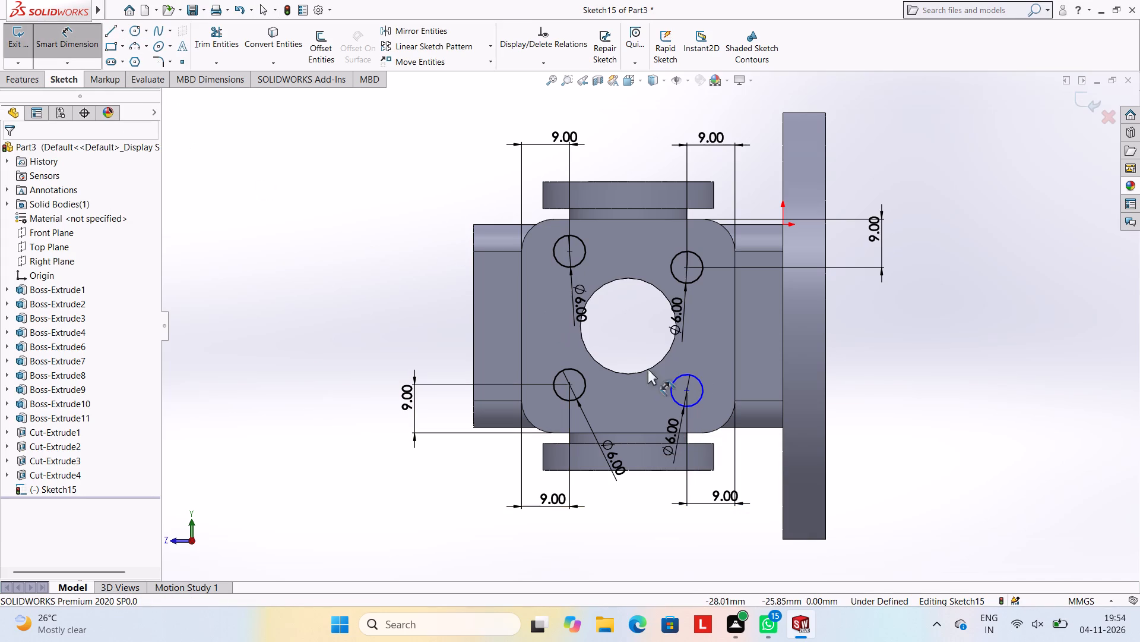
pyautogui.click(683, 390)
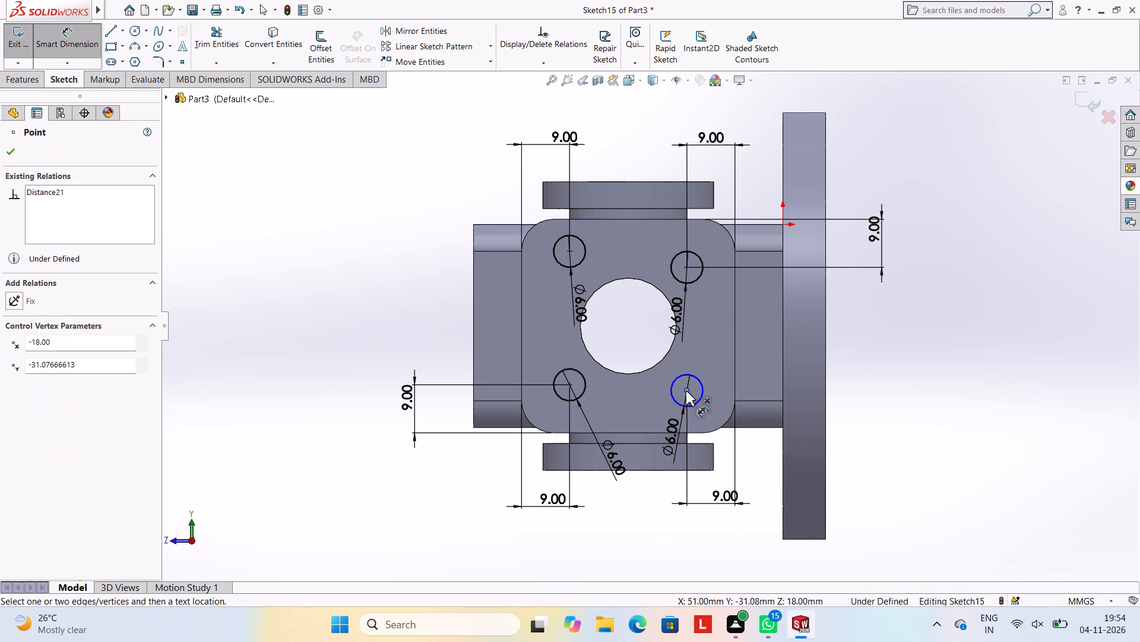
pyautogui.click(648, 431)
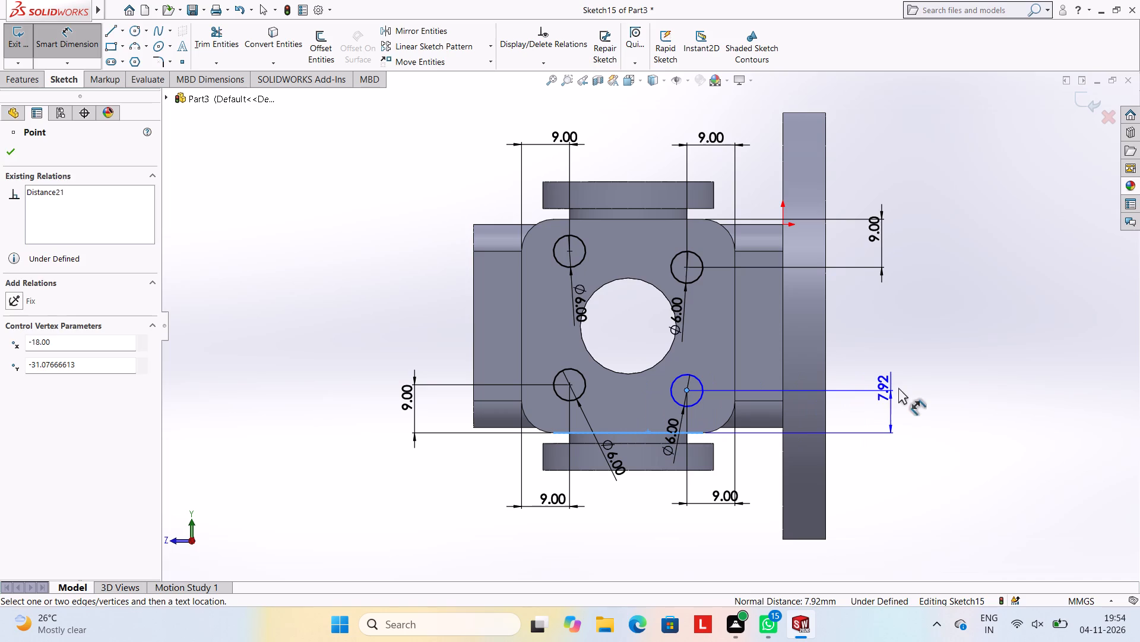
pyautogui.click(898, 388)
pyautogui.press('9')
pyautogui.press('Return')
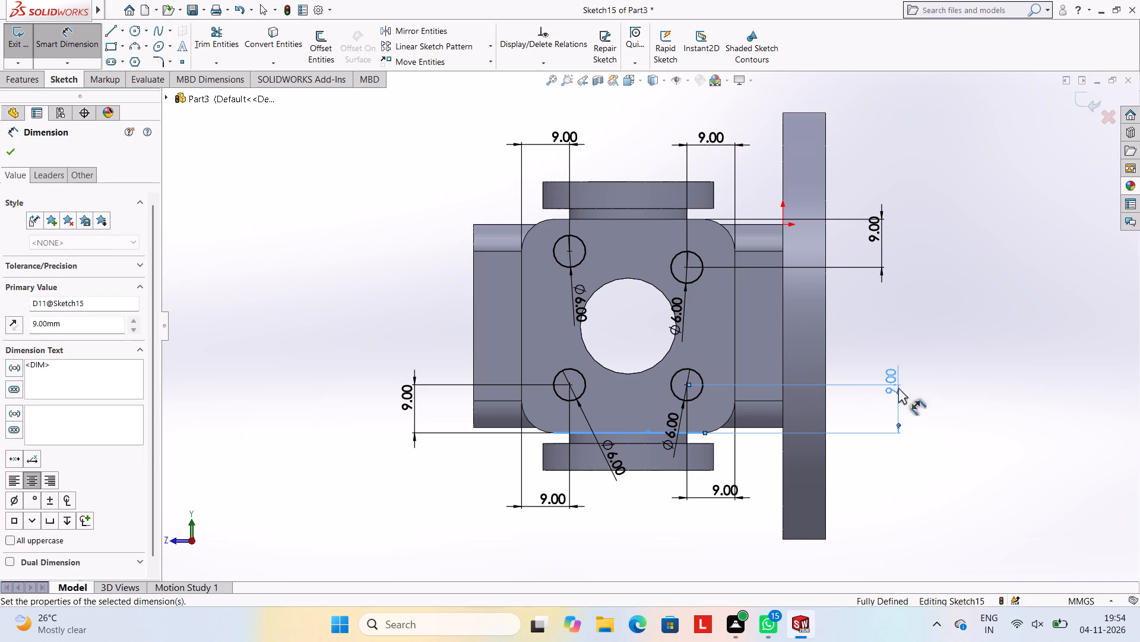
pyautogui.press('Escape')
pyautogui.press('Escape')
pyautogui.press('Escape')
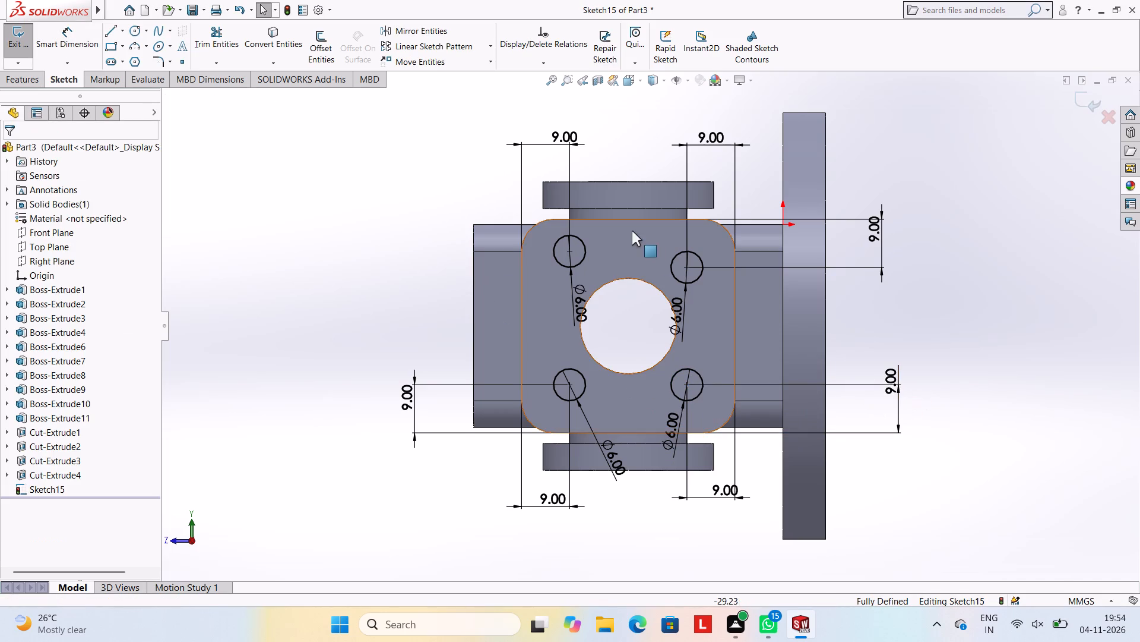
# Trim away the misaligned +Y circle farthest from the flange.
pyautogui.scroll(-1, 661, 250)
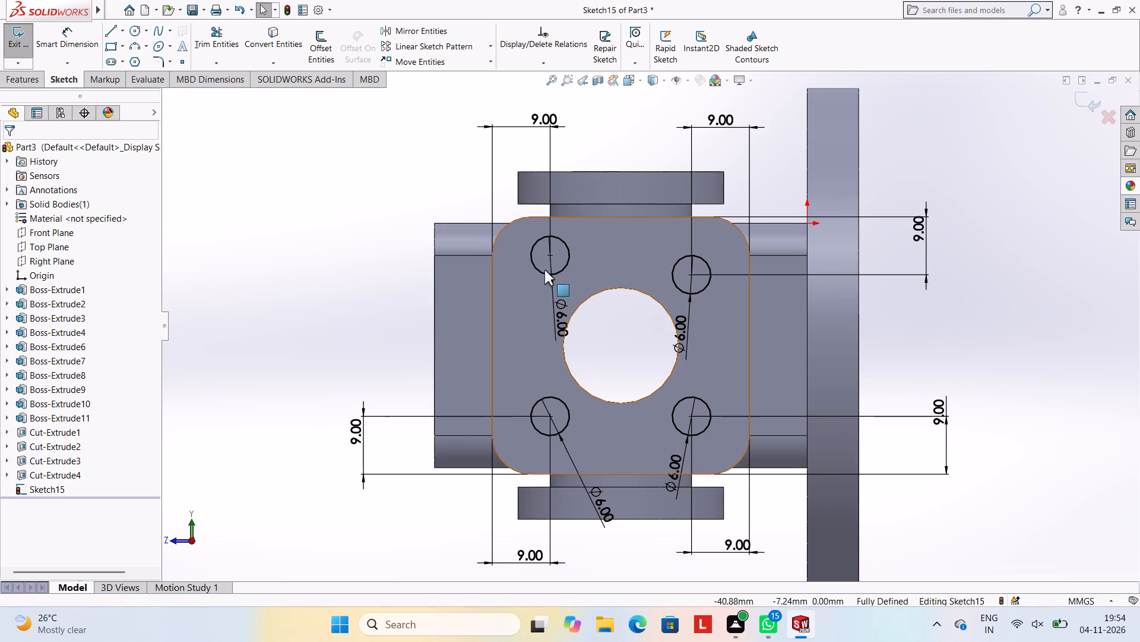
pyautogui.press('Escape')
pyautogui.click(226, 45)
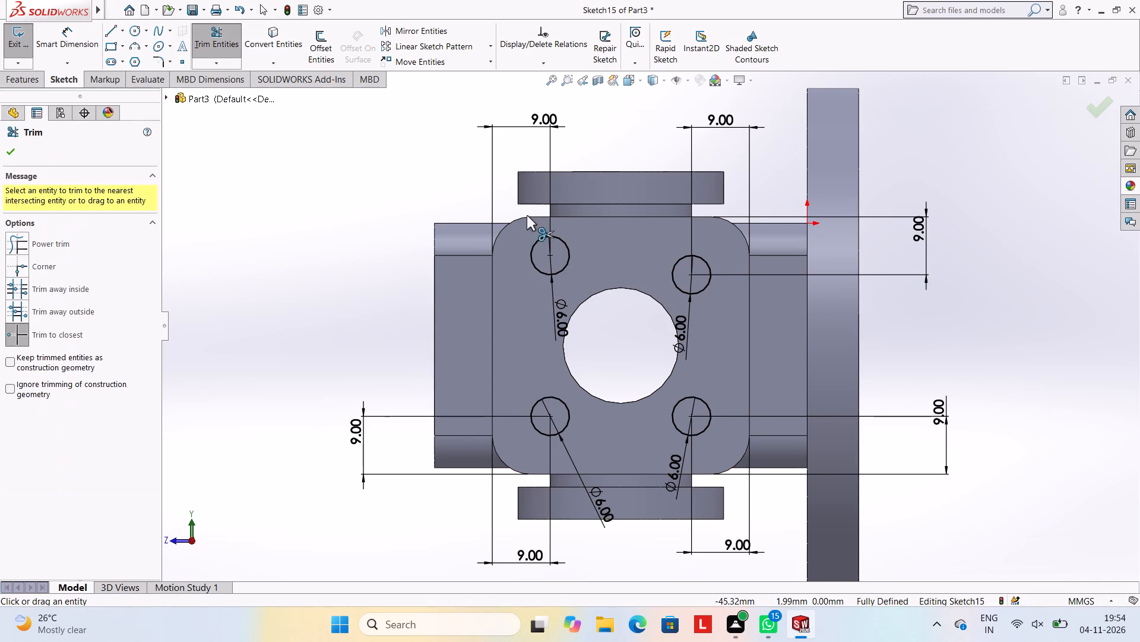
pyautogui.click(560, 270)
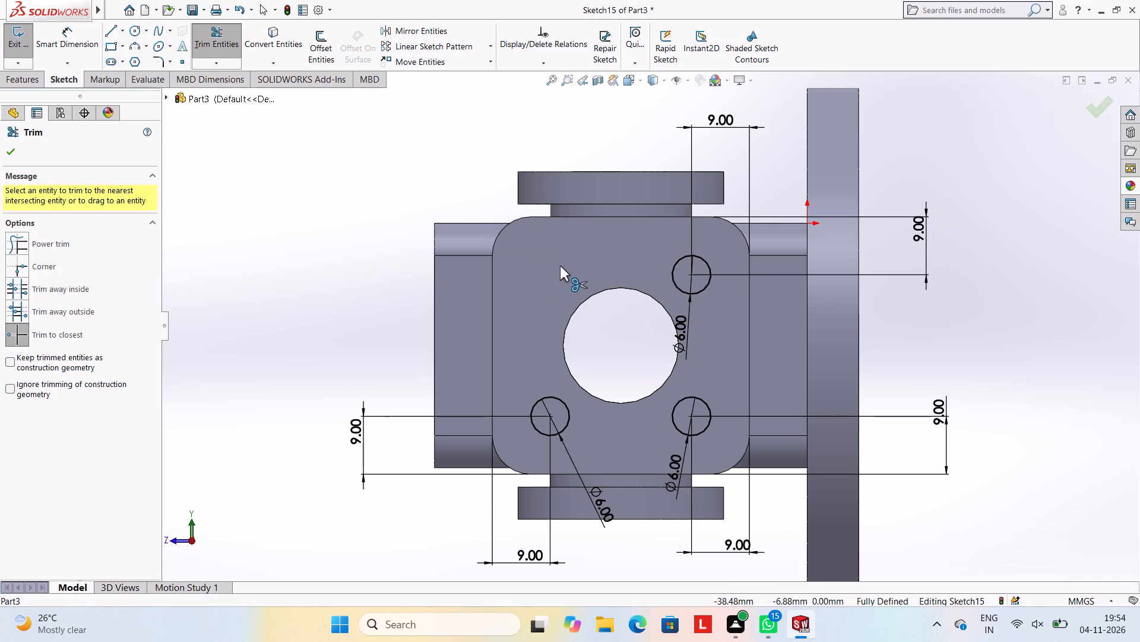
# Sketch a 6 mm circle in the empty +Y corner farthest from the flange, aligned with the two neighbouring circle centres.
pyautogui.click(138, 28)
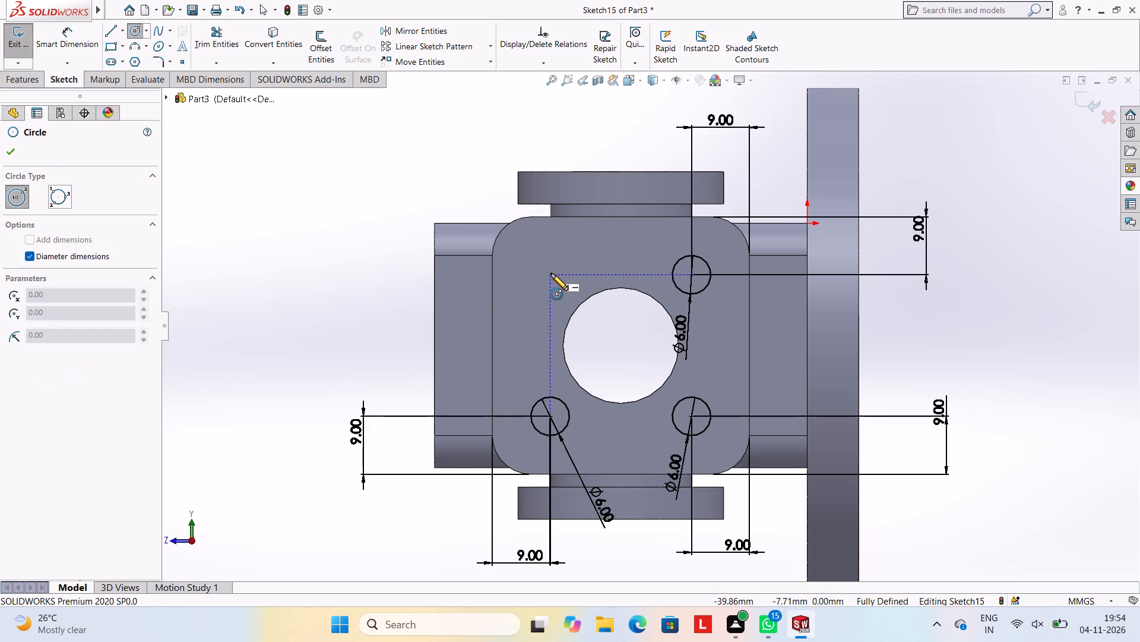
pyautogui.click(551, 273)
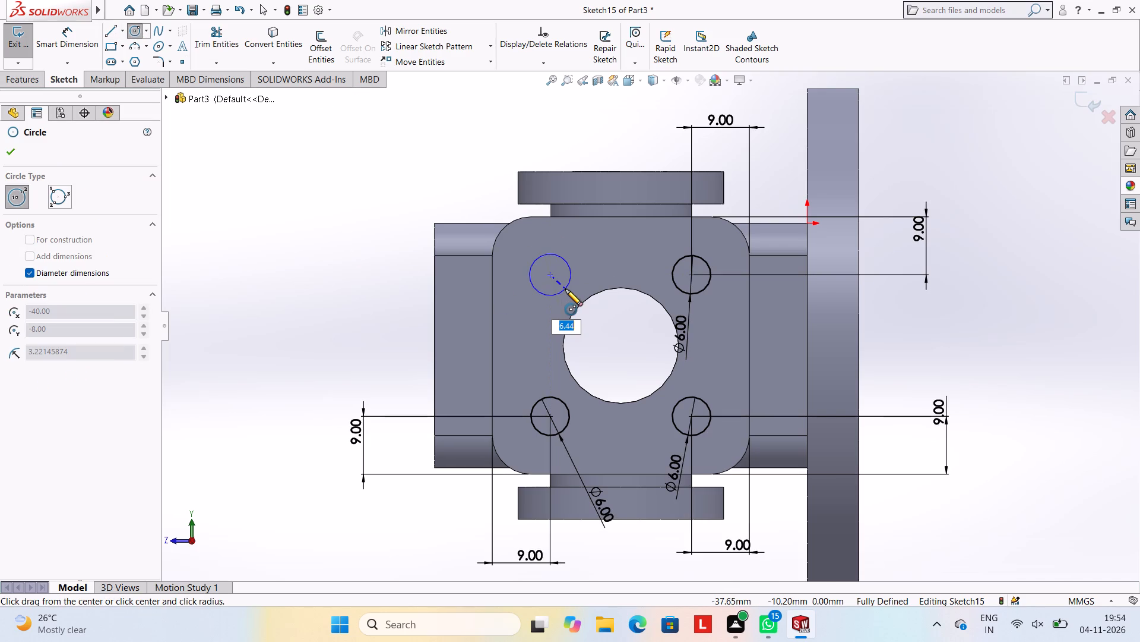
pyautogui.press('3')
pyautogui.press('BackSpace')
pyautogui.press('6')
pyautogui.press('Return')
pyautogui.press('Escape')
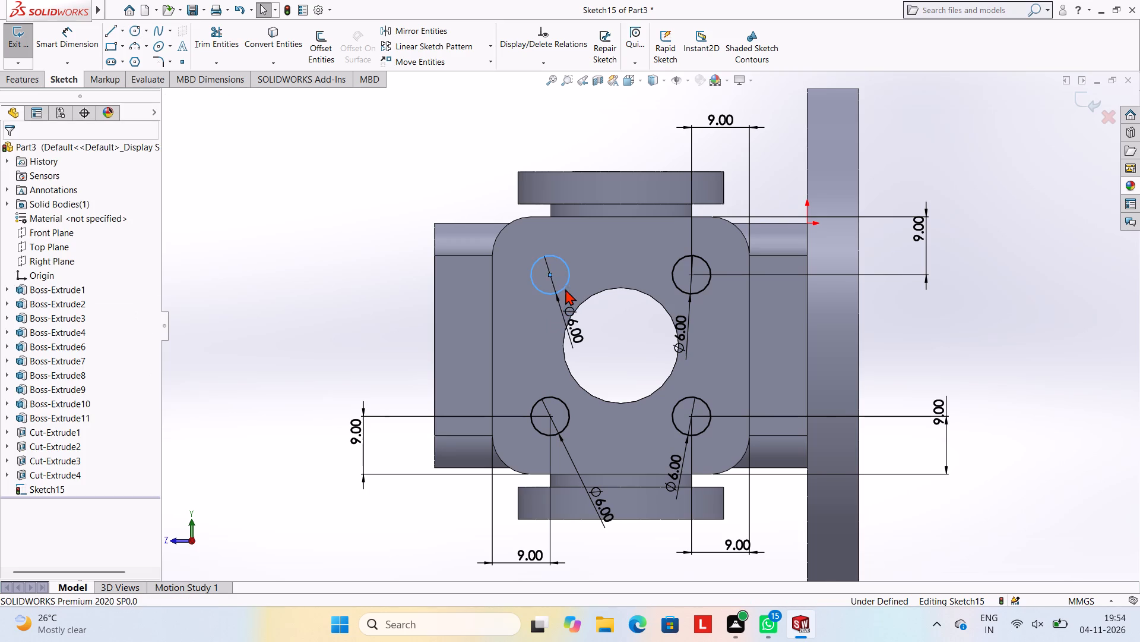
pyautogui.press('Escape')
pyautogui.press('Escape')
pyautogui.press('Escape')
pyautogui.press('Escape')
# Dimension the centre of the +Y circle farthest from the flange at 9 mm from the side plate's +Y edge.
pyautogui.click(71, 49)
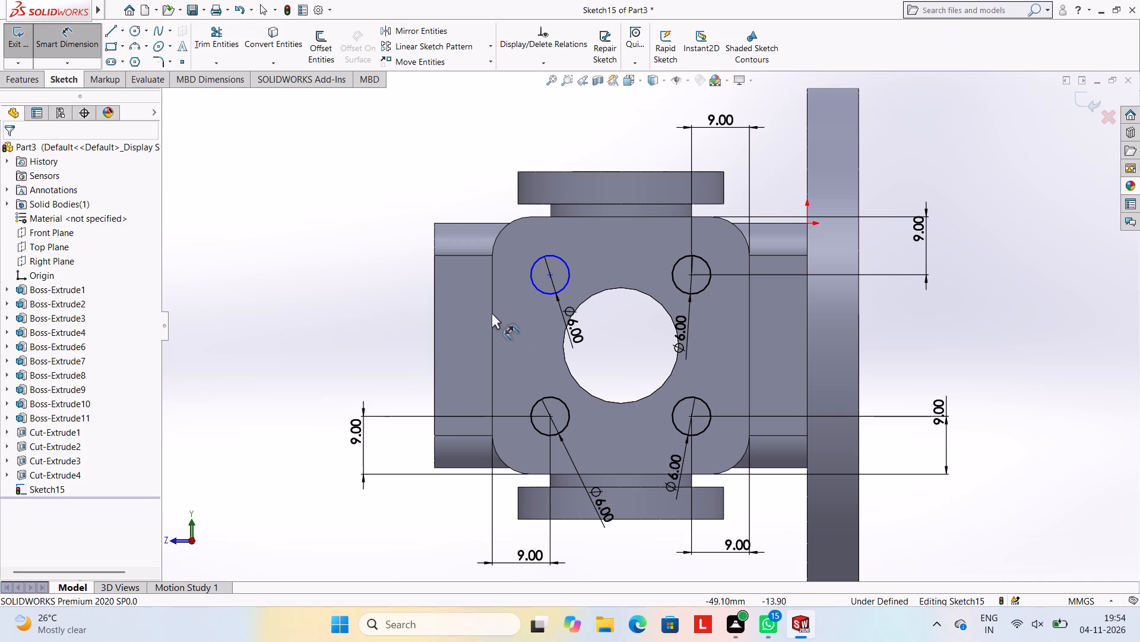
pyautogui.click(565, 218)
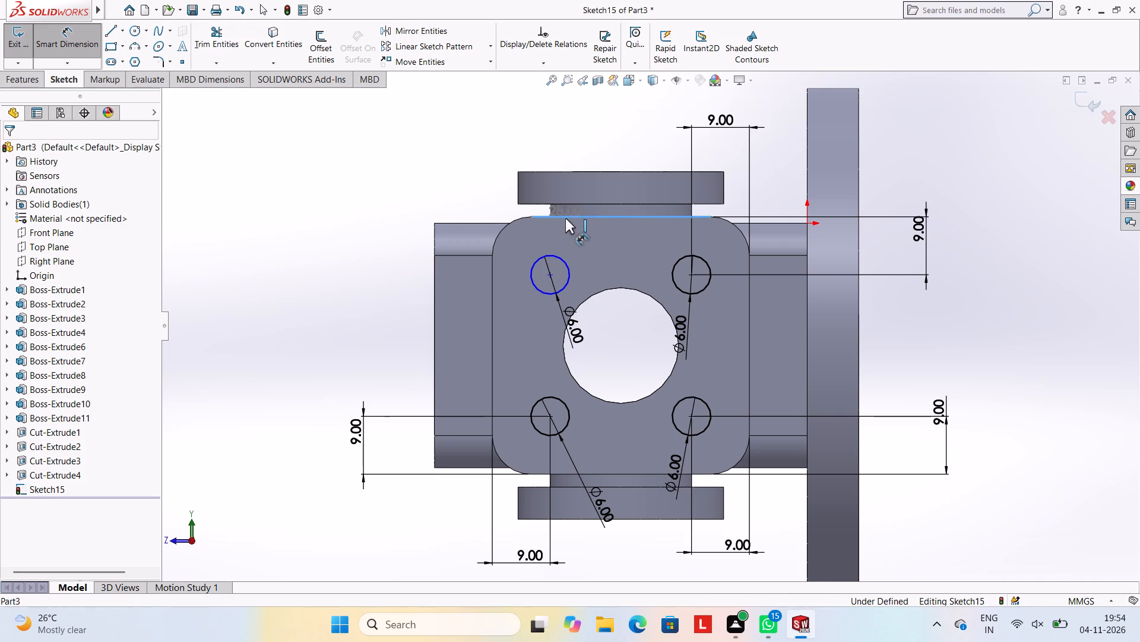
pyautogui.click(550, 273)
pyautogui.click(382, 246)
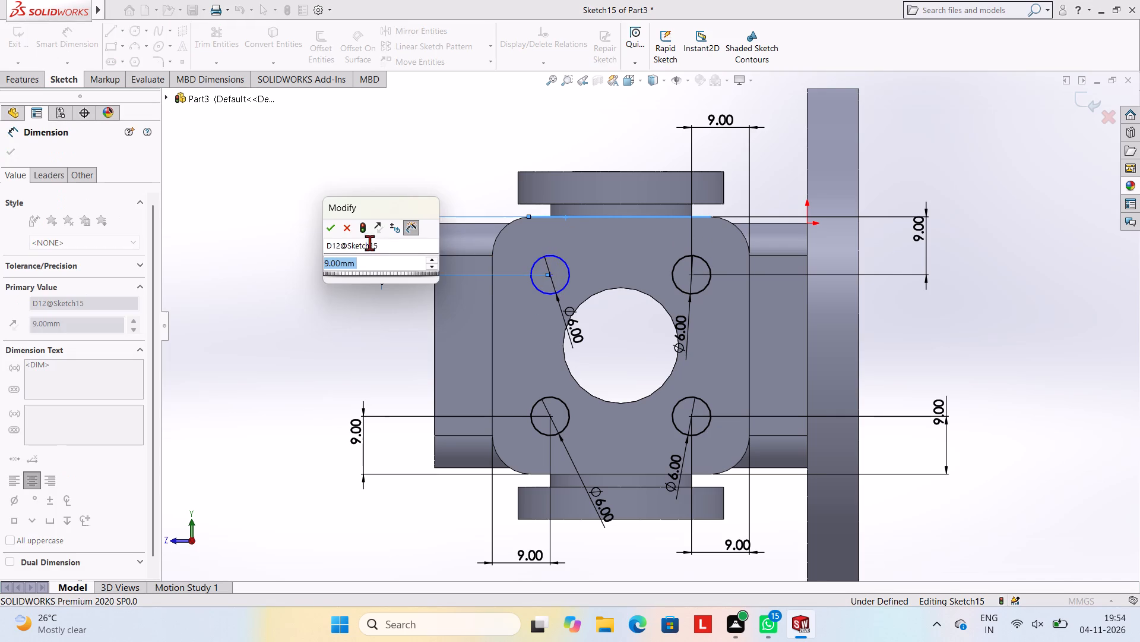
pyautogui.click(331, 225)
pyautogui.click(376, 161)
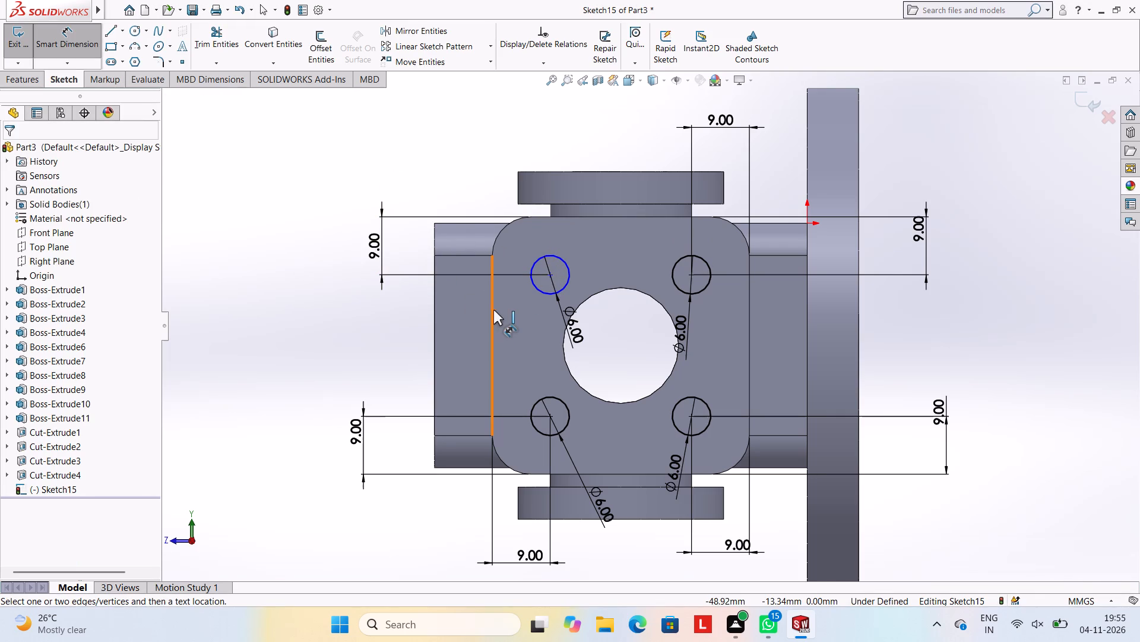
# Dimension the centre of the +Y circle farthest from the flange at 9 mm from the plate edge away from the flange.
pyautogui.click(493, 310)
pyautogui.click(549, 275)
pyautogui.click(545, 140)
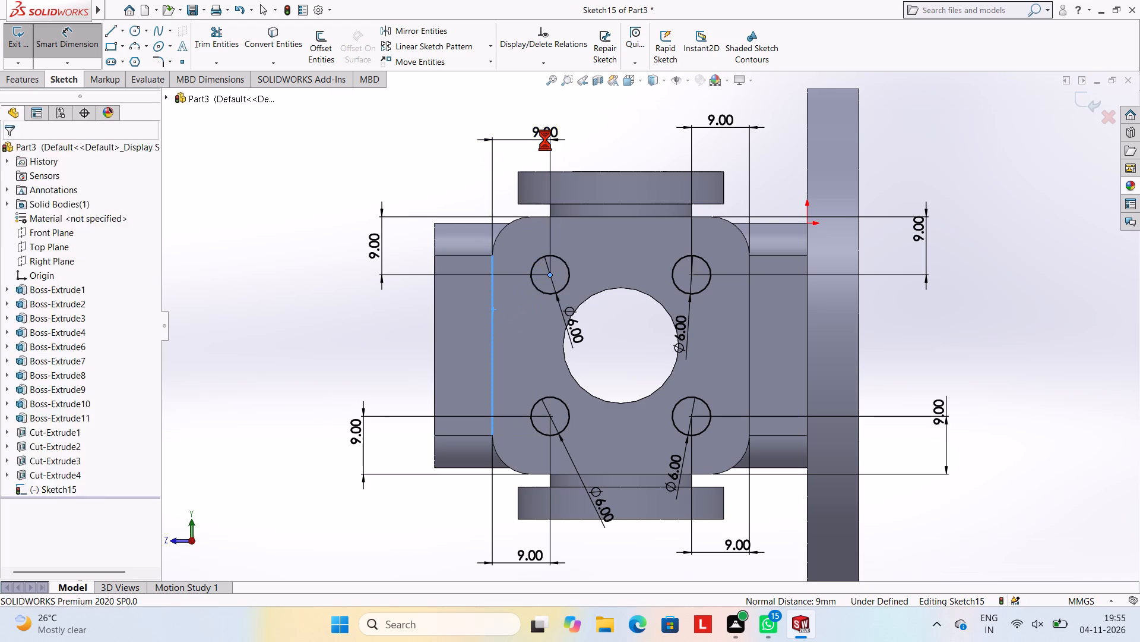
pyautogui.click(496, 120)
pyautogui.click(460, 119)
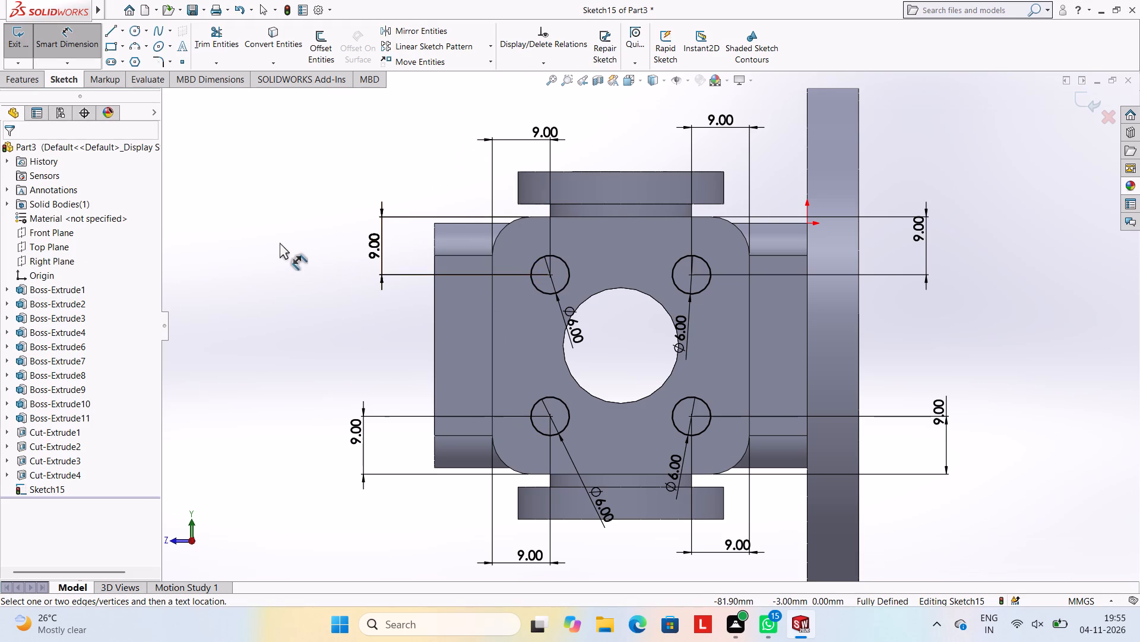
# Cut-extrude the four 6 mm corner circles 5 mm deep into the side plate.
pyautogui.moveTo(308, 250); pyautogui.dragTo(346, 250, button='middle')
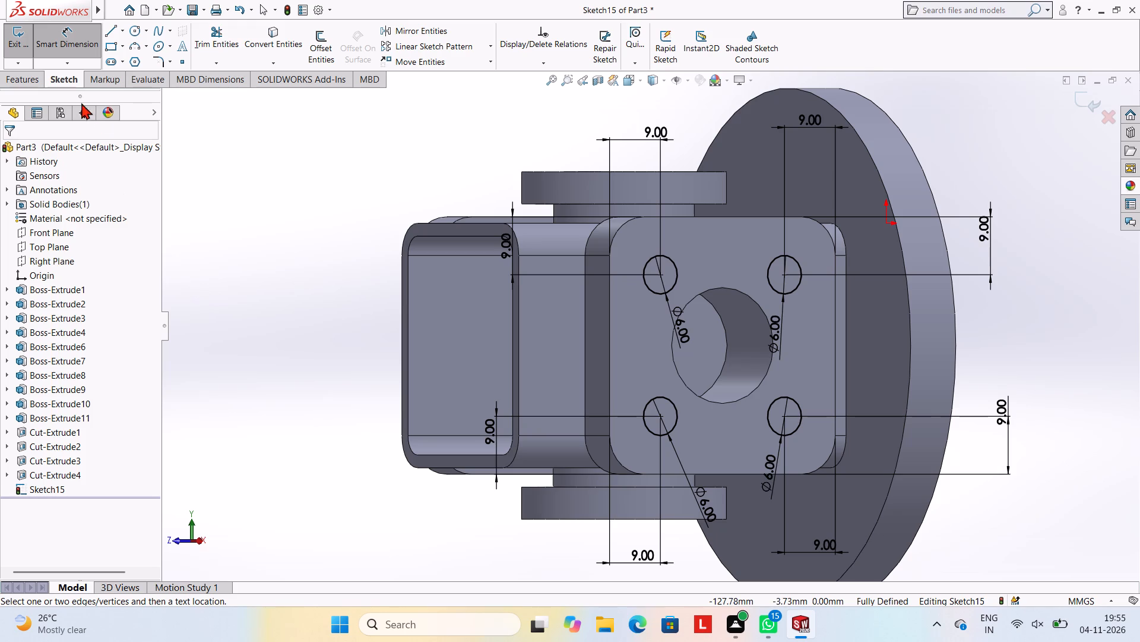
pyautogui.click(30, 80)
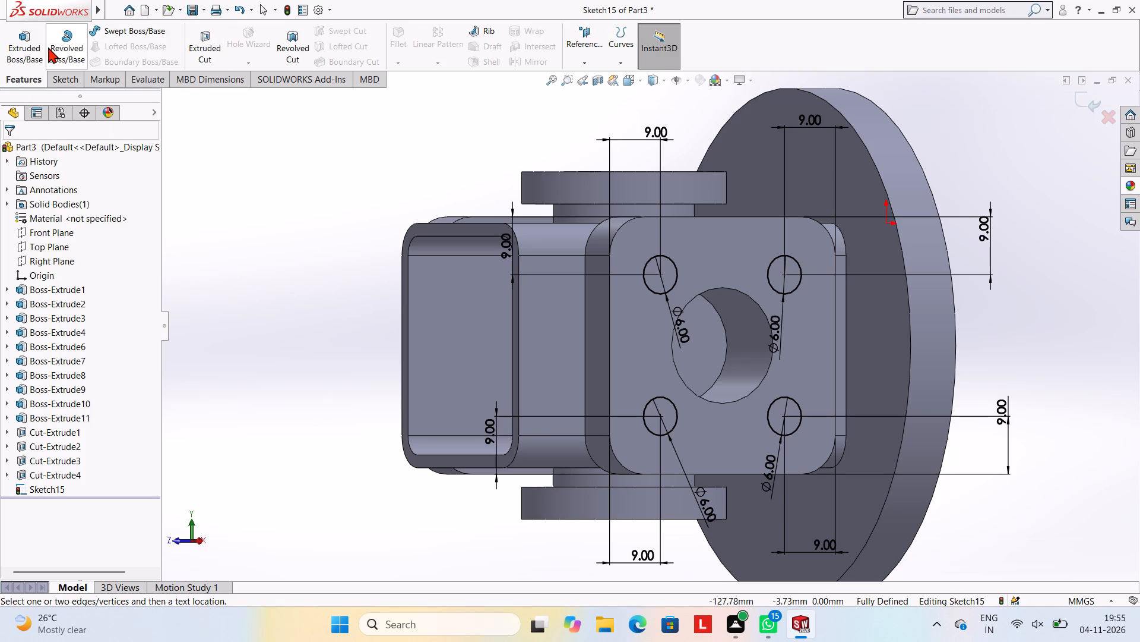
pyautogui.click(214, 35)
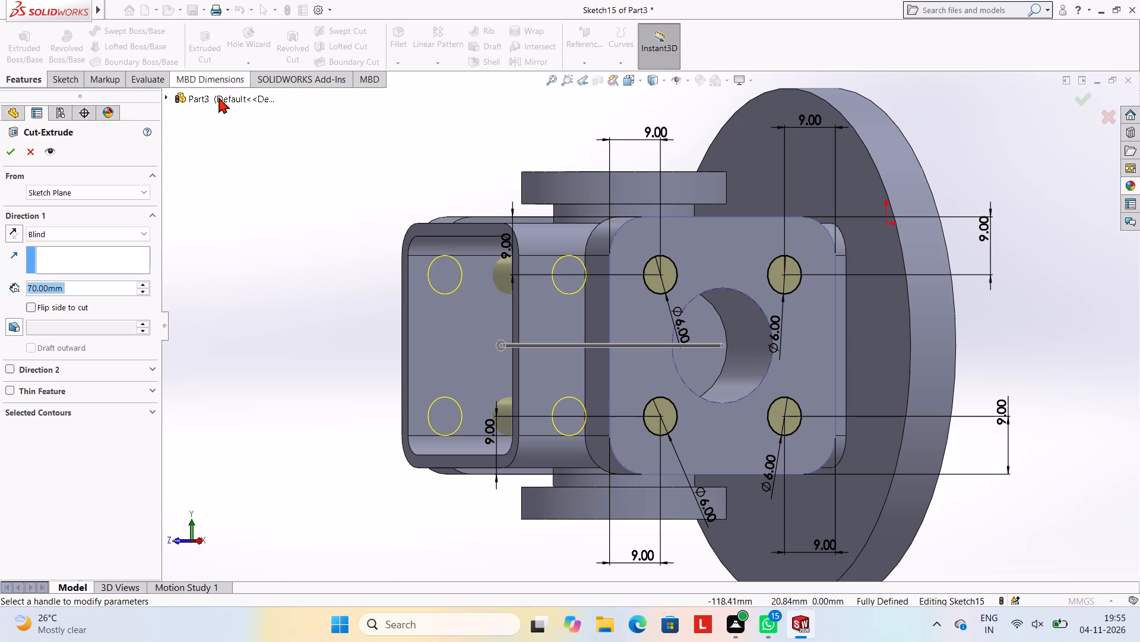
pyautogui.press('5')
pyautogui.press('Return')
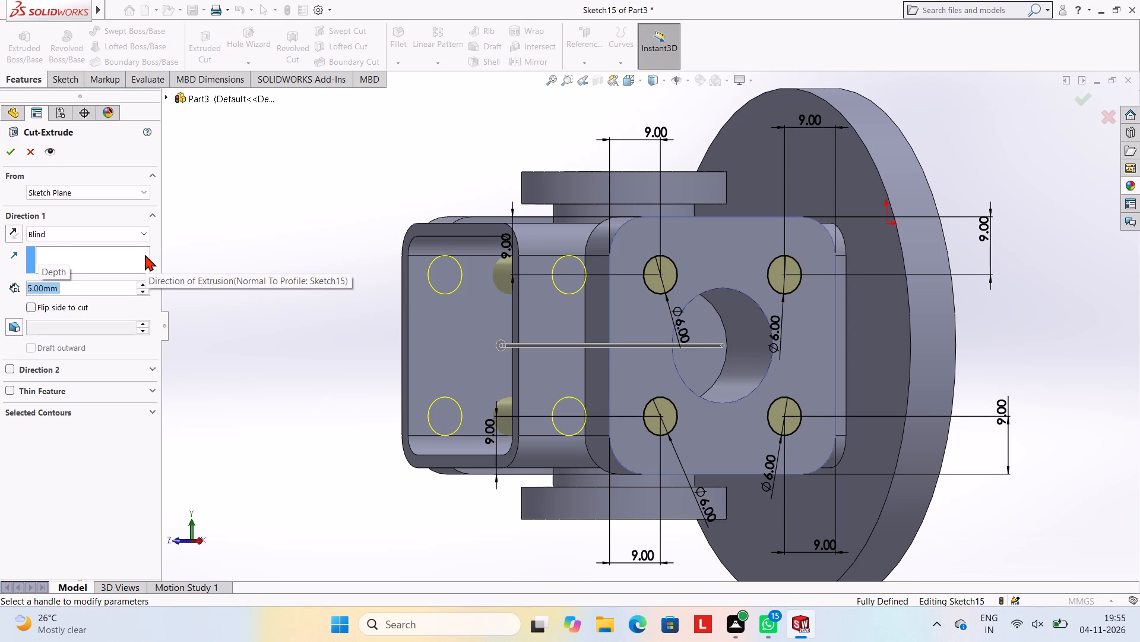
pyautogui.click(11, 153)
pyautogui.click(229, 191)
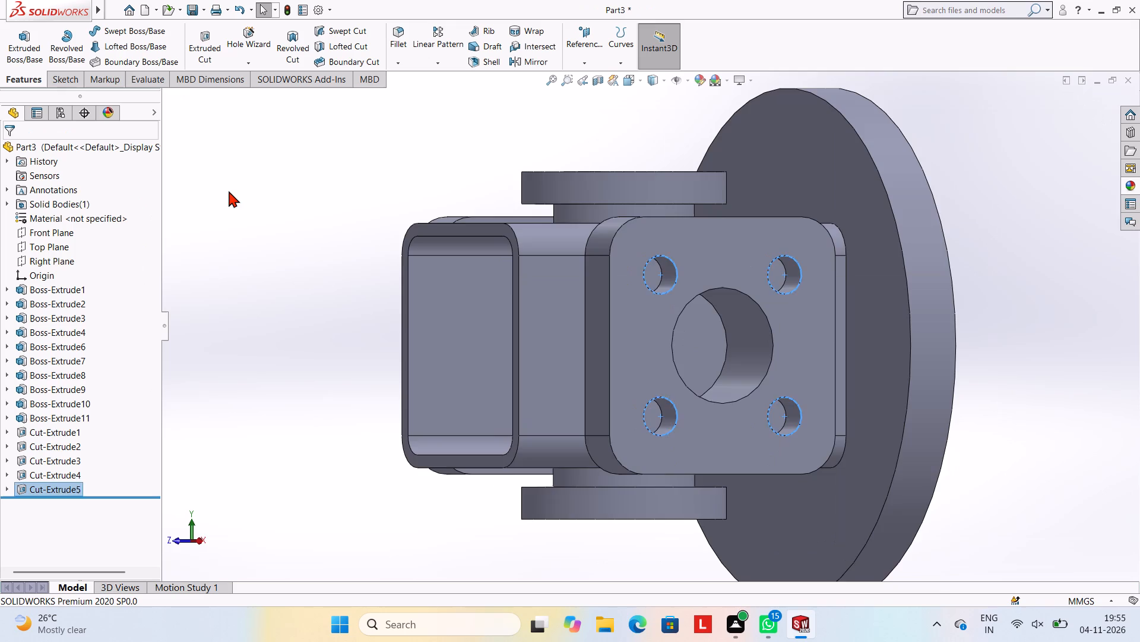
# Open a sketch on the outer face of the opposite (-X) side plate, viewed face-on.
pyautogui.moveTo(274, 215); pyautogui.dragTo(343, 181, button='middle')
pyautogui.scroll(1, 784, 386)
pyautogui.moveTo(816, 391); pyautogui.dragTo(834, 321, button='middle')
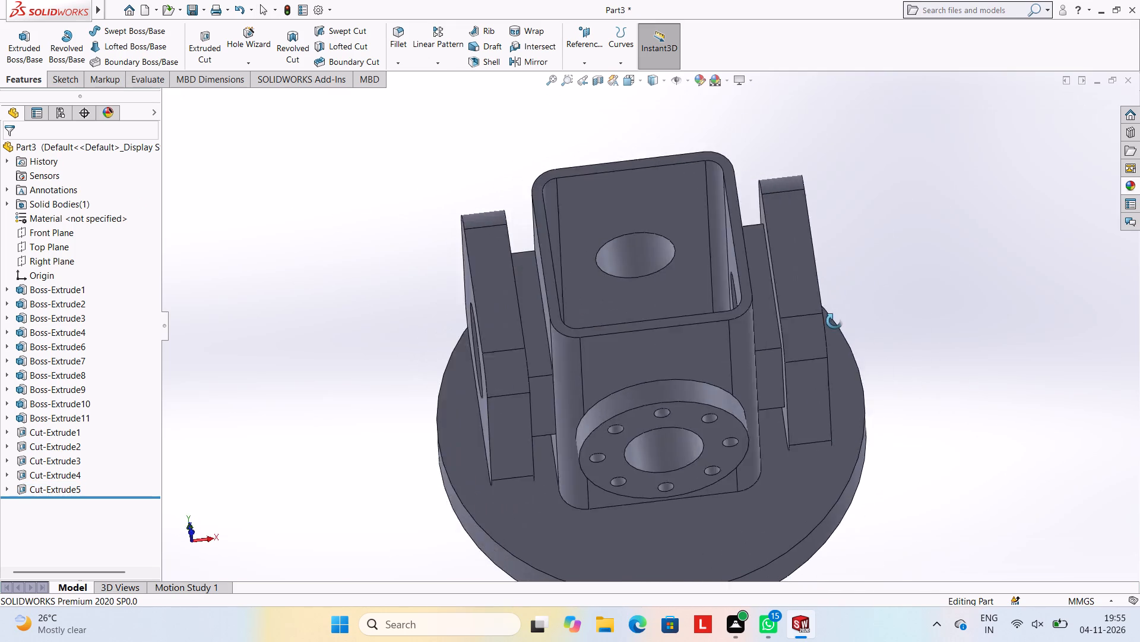
pyautogui.moveTo(834, 321); pyautogui.dragTo(799, 319, button='middle')
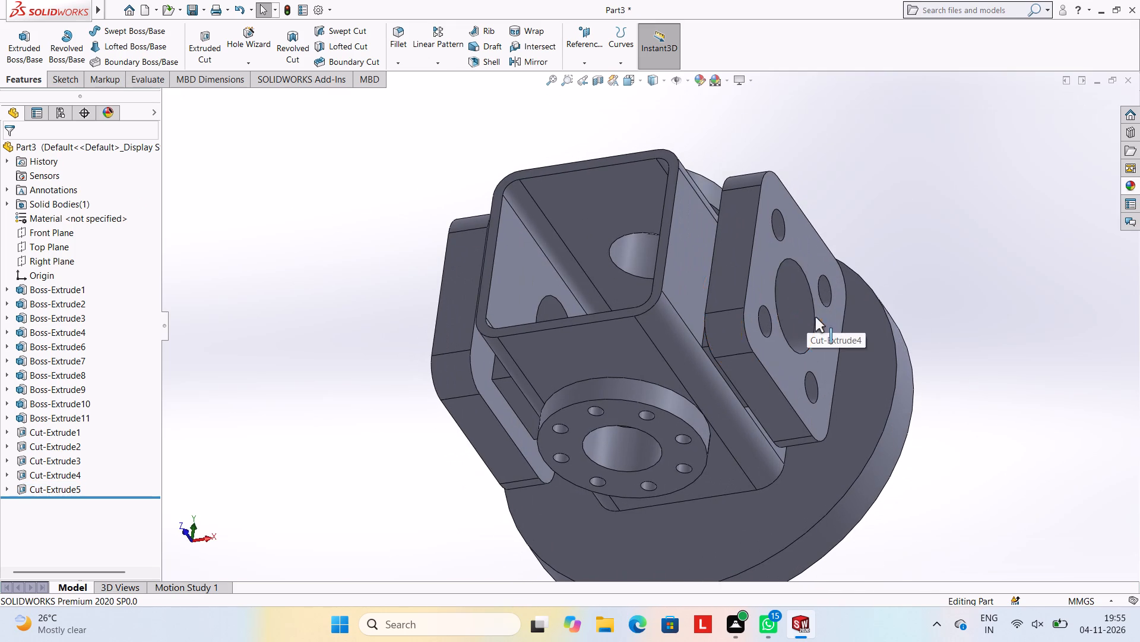
pyautogui.moveTo(862, 298); pyautogui.dragTo(902, 269, button='middle')
pyautogui.moveTo(985, 246); pyautogui.dragTo(962, 247, button='middle')
pyautogui.scroll(3, 983, 244)
pyautogui.moveTo(986, 261); pyautogui.dragTo(1050, 289, button='middle')
pyautogui.moveTo(895, 304); pyautogui.dragTo(961, 272, button='middle')
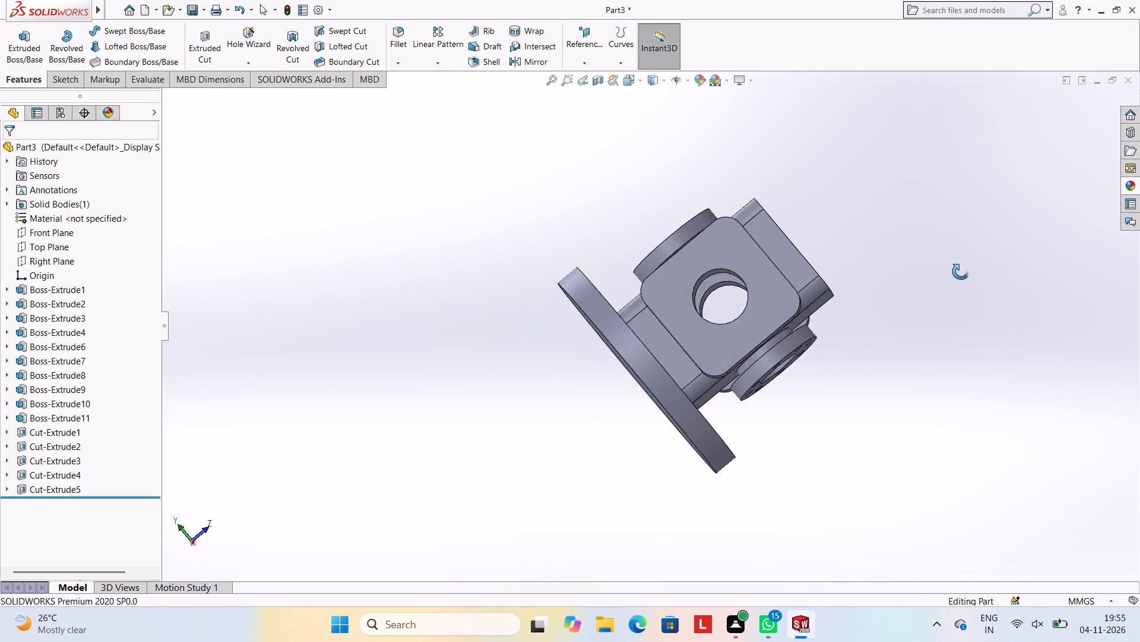
pyautogui.moveTo(961, 272); pyautogui.dragTo(971, 282, button='middle')
pyautogui.click(730, 245)
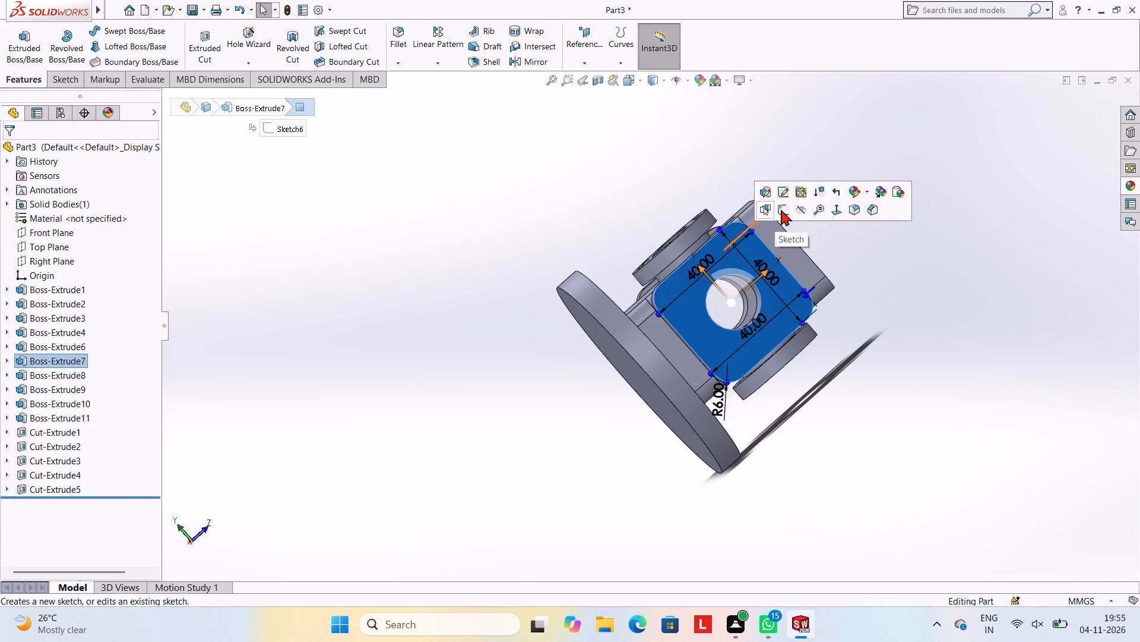
pyautogui.click(781, 209)
pyautogui.hotkey('ctrl', '8')
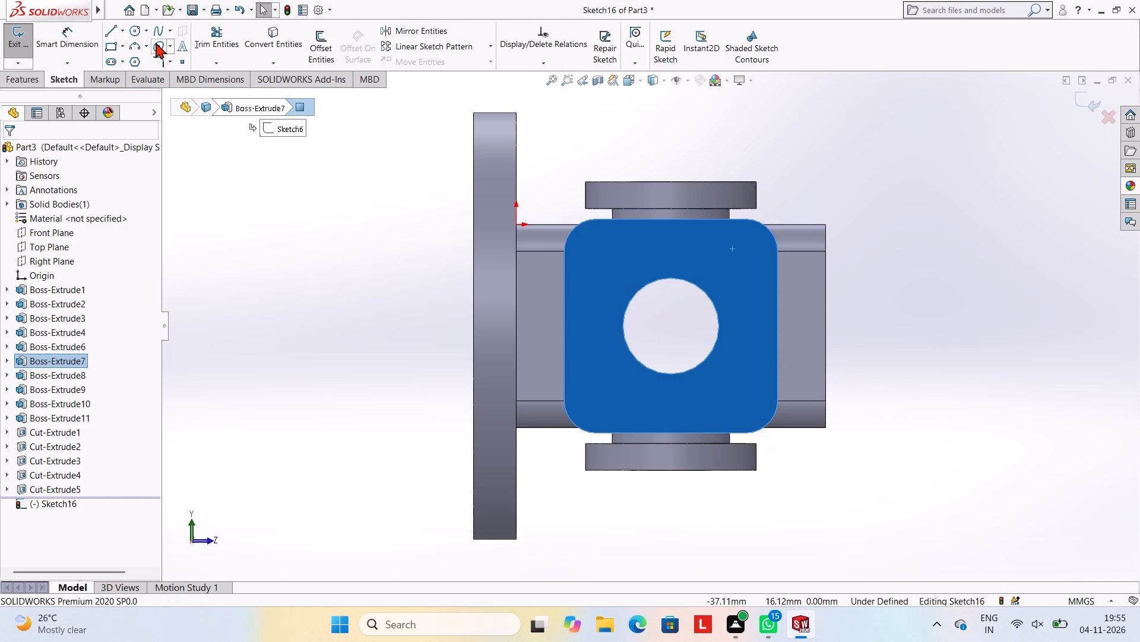
# Sketch four 6 mm circles, one near each corner of the -X side plate, with their centres aligned in a rectangle.
pyautogui.click(138, 30)
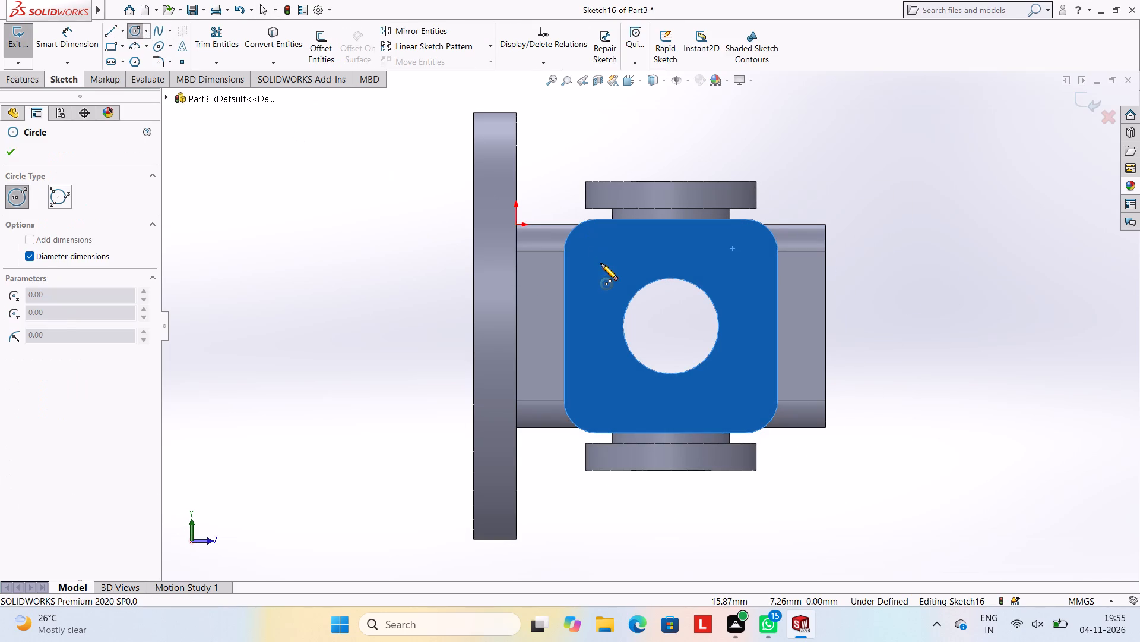
pyautogui.click(601, 263)
pyautogui.press('6')
pyautogui.press('Return')
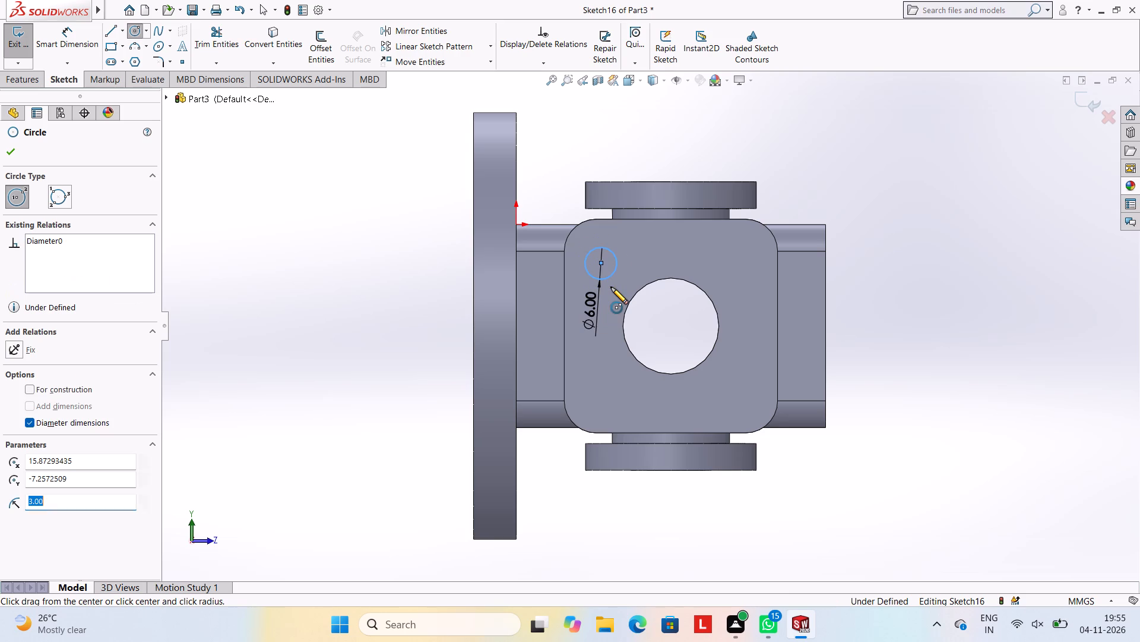
pyautogui.click(730, 266)
pyautogui.press('6')
pyautogui.press('Return')
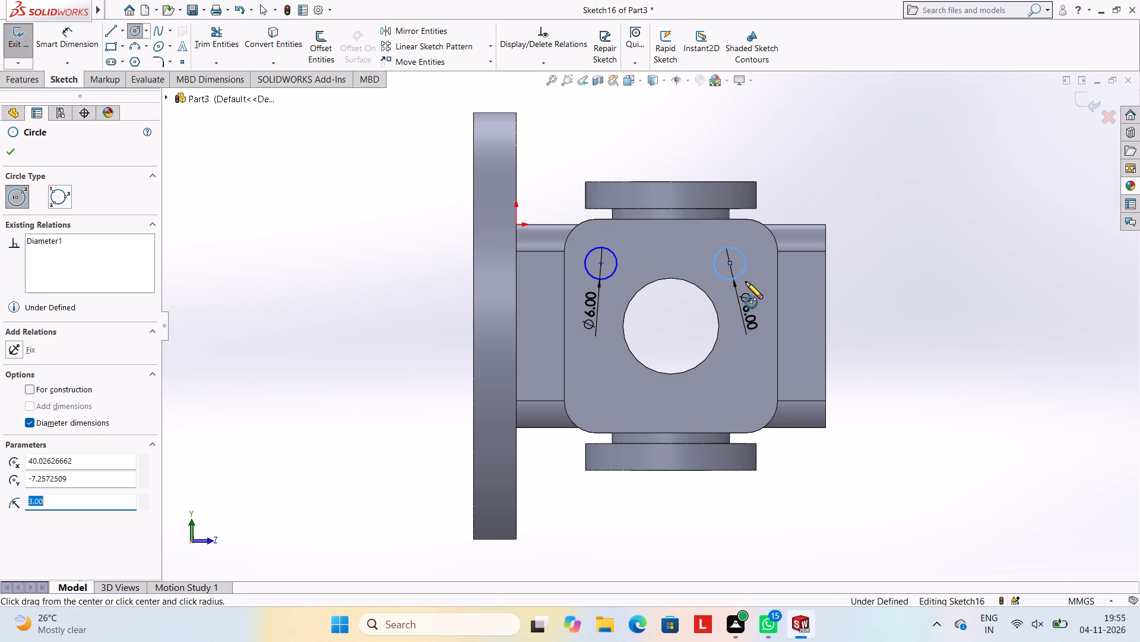
pyautogui.click(733, 387)
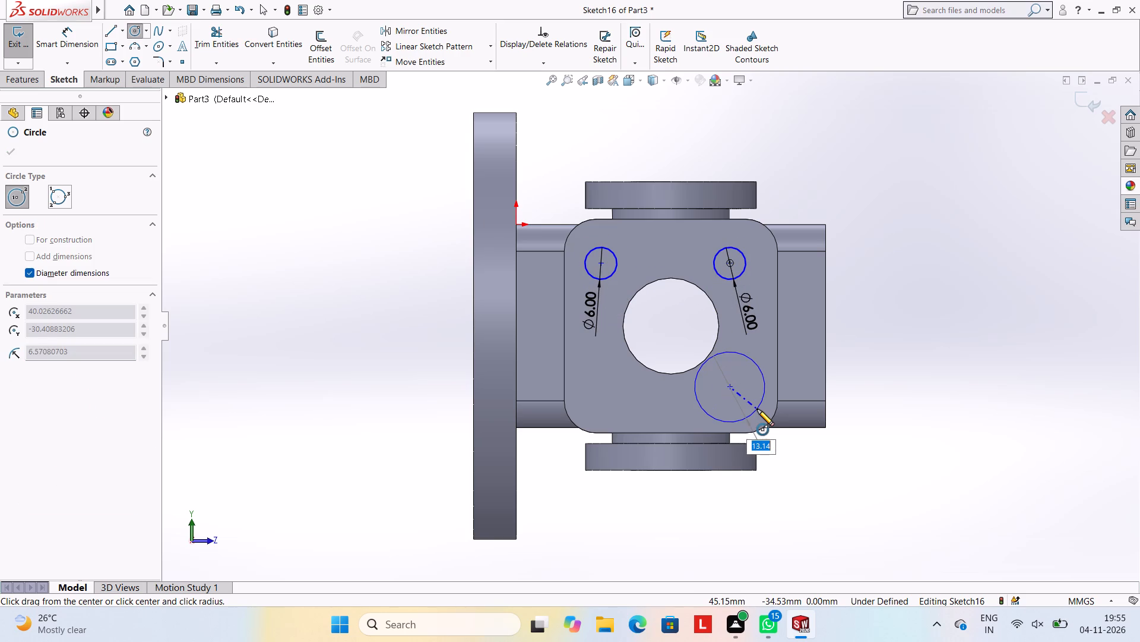
pyautogui.press('6')
pyautogui.press('Return')
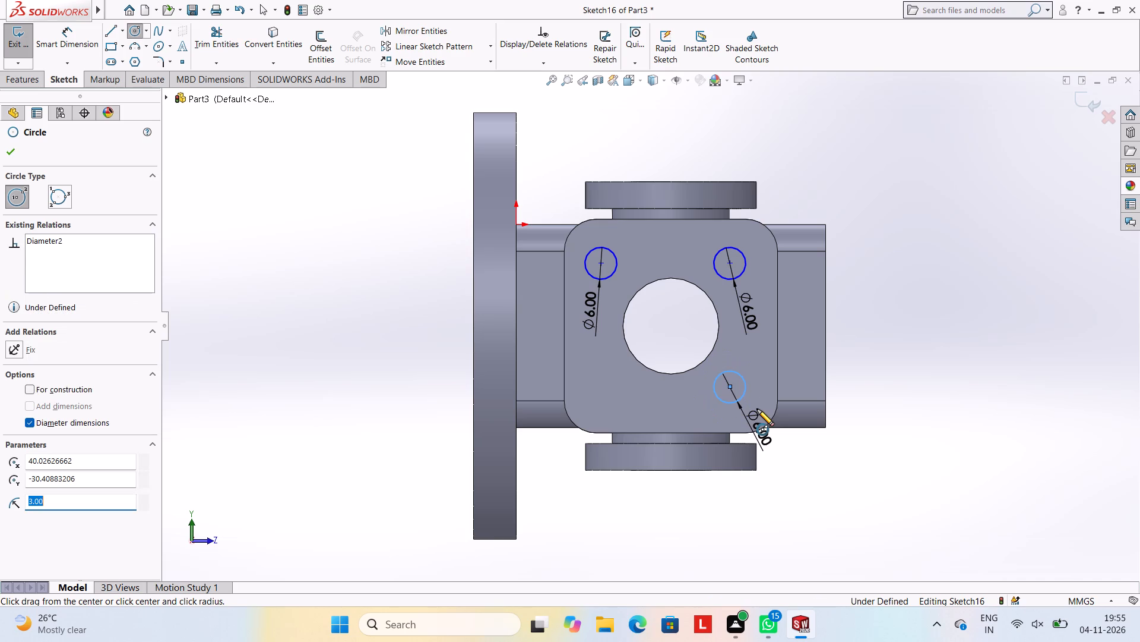
pyautogui.click(603, 389)
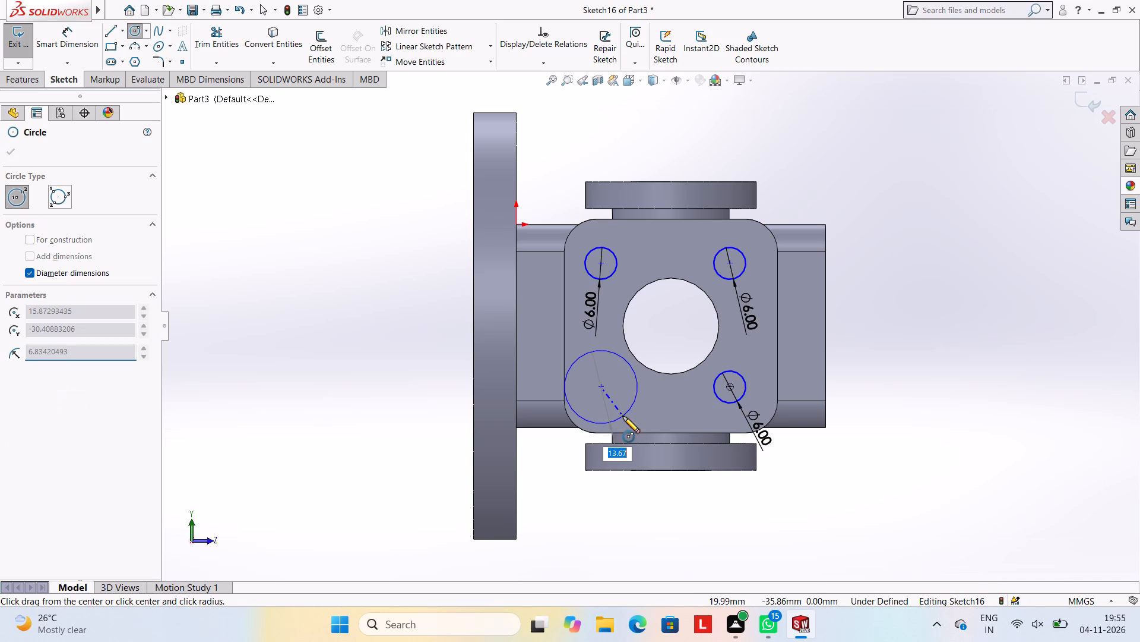
pyautogui.press('6')
pyautogui.press('Return')
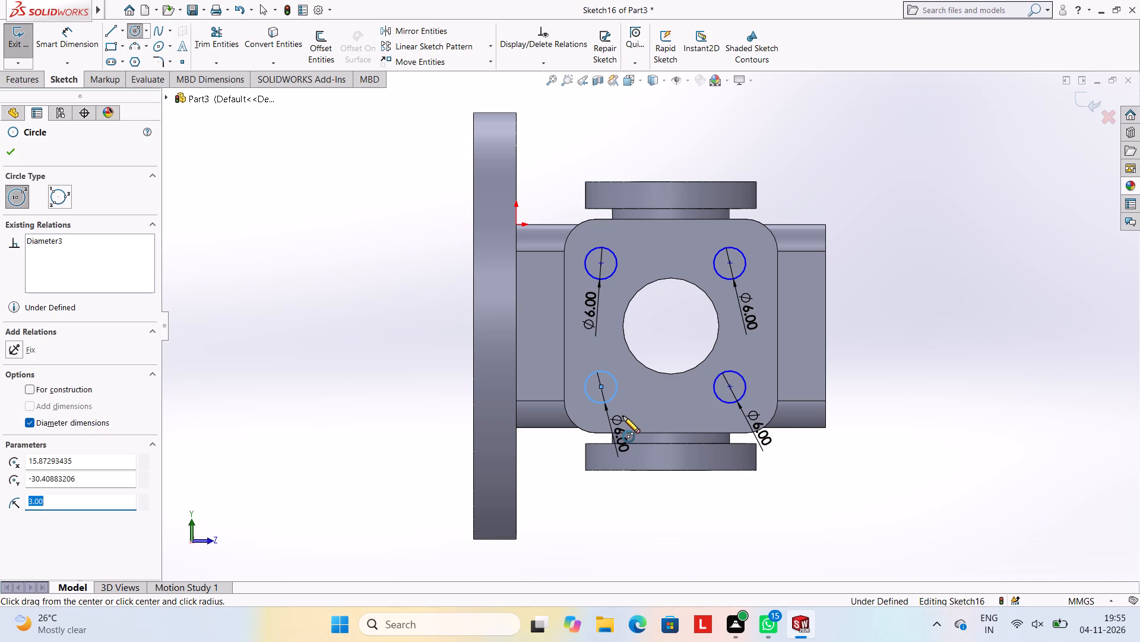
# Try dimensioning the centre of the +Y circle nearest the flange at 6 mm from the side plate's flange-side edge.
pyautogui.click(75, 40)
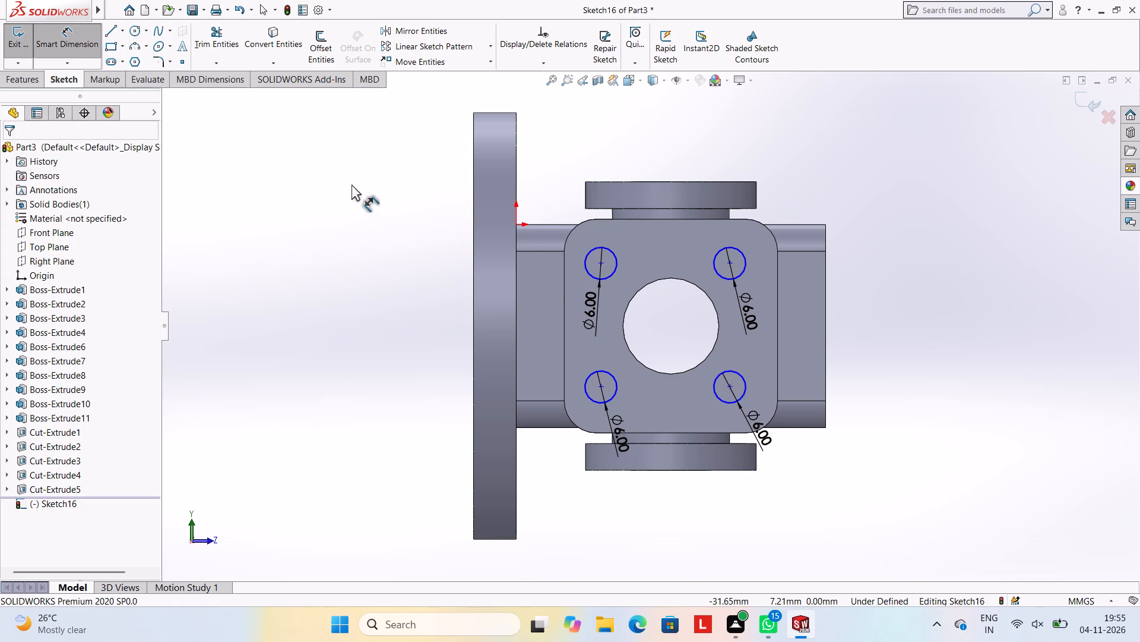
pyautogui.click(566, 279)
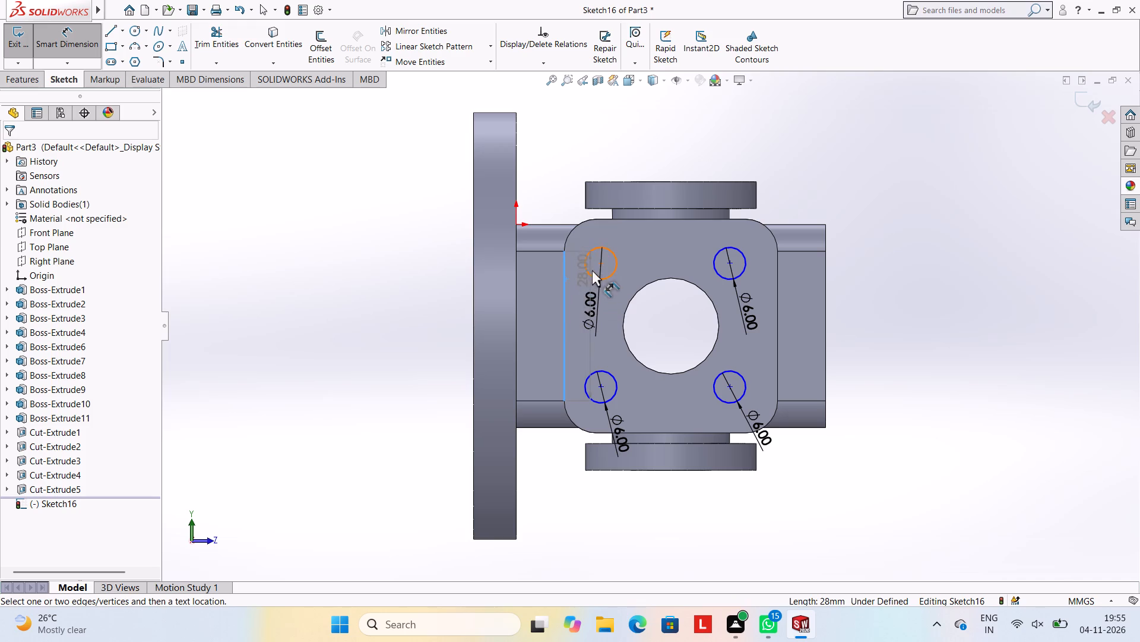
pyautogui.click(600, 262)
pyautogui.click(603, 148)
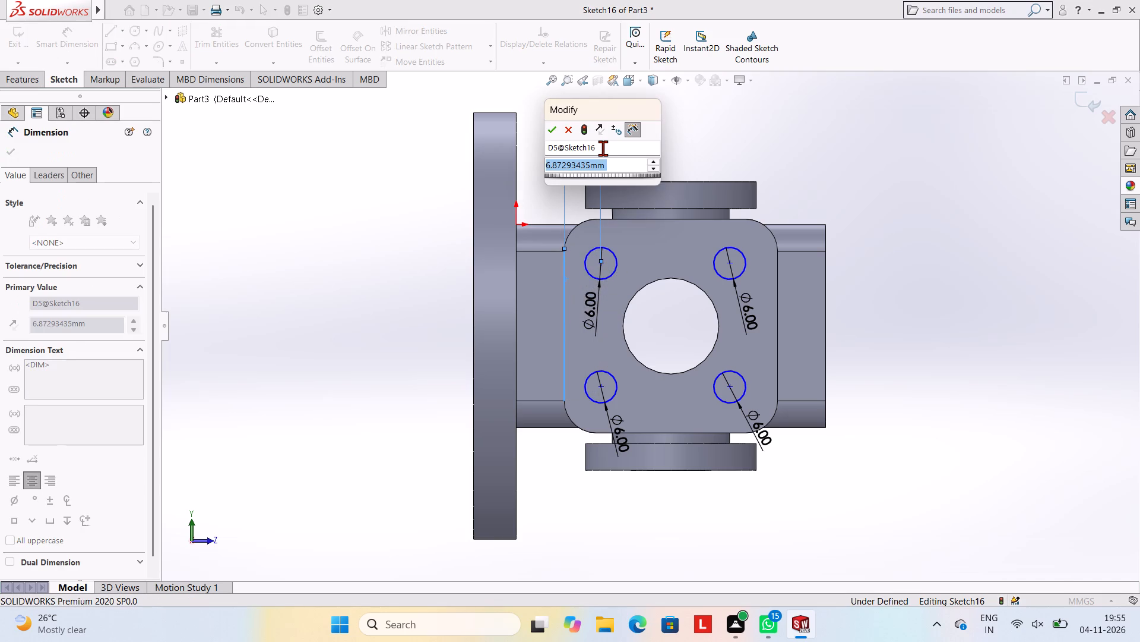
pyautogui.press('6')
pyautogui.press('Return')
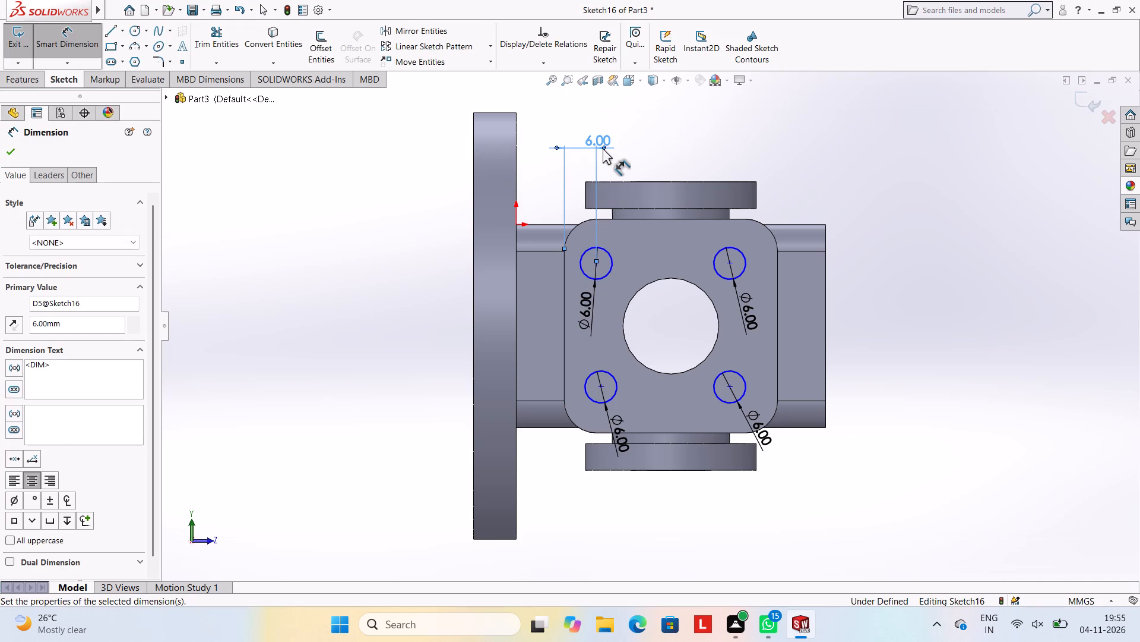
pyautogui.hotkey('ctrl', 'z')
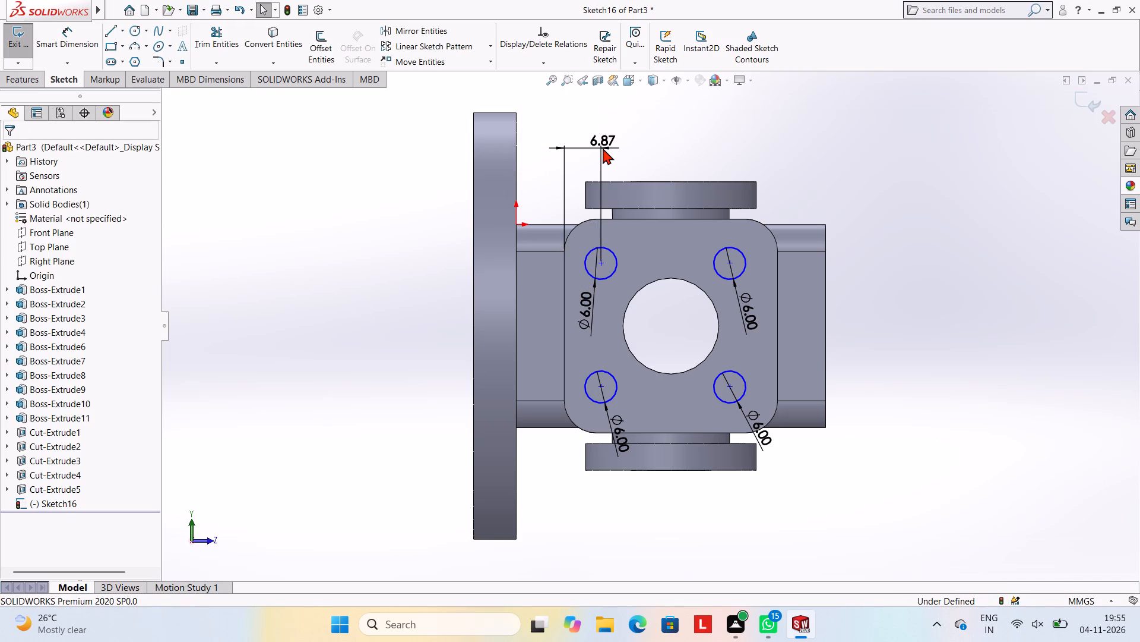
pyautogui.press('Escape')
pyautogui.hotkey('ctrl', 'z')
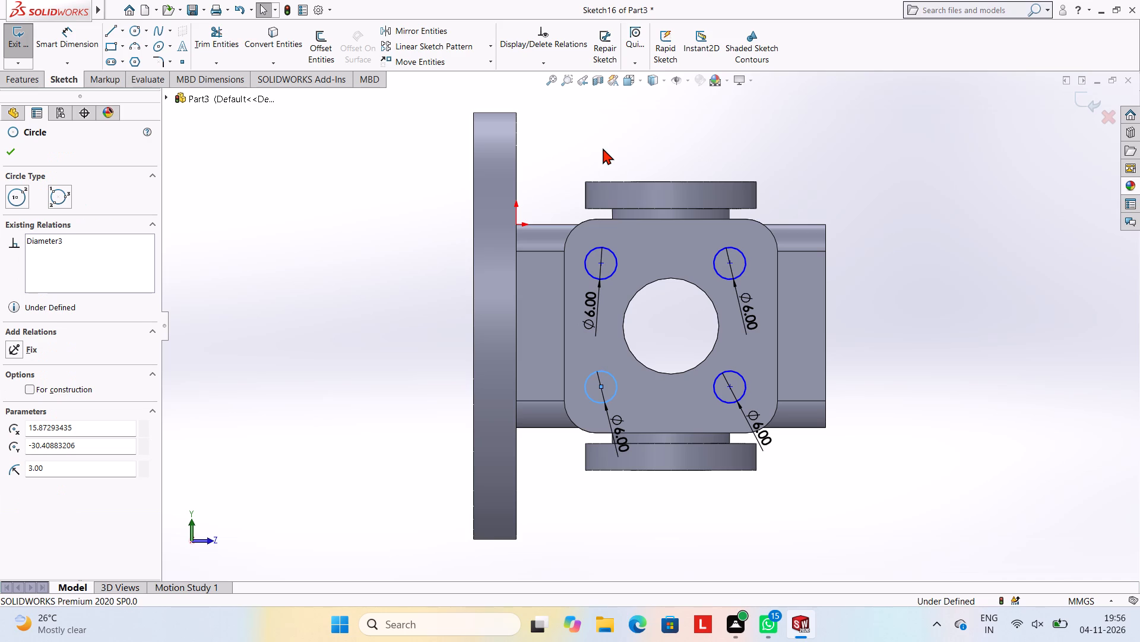
# Dimension the centre of the +Y circle nearest the flange at 9 mm from the side plate's flange-side edge.
pyautogui.click(63, 39)
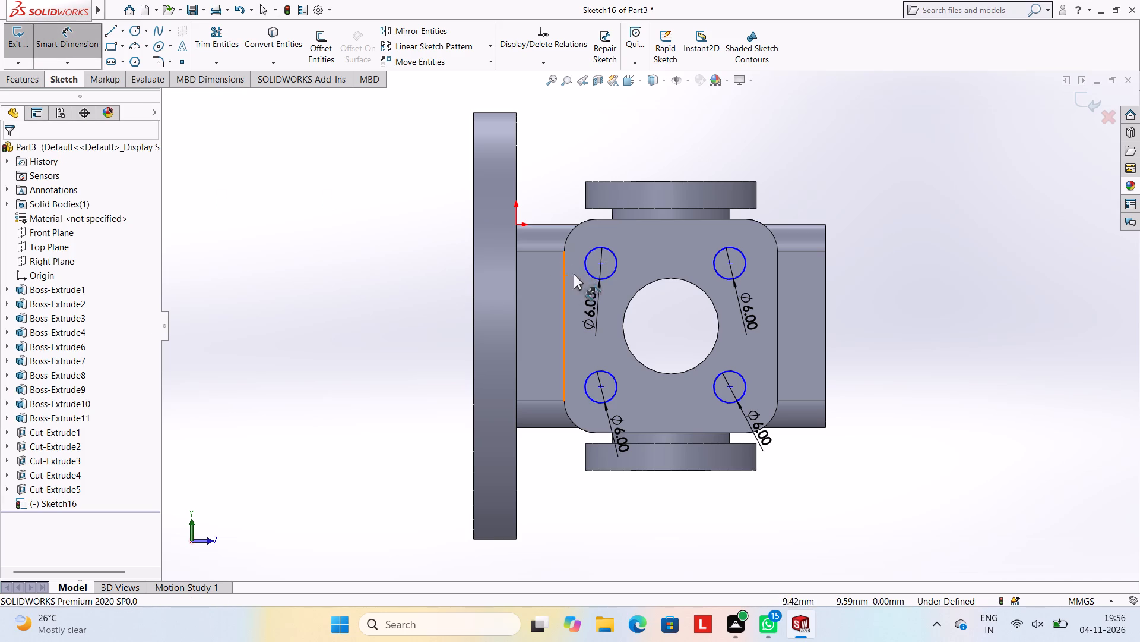
pyautogui.click(600, 261)
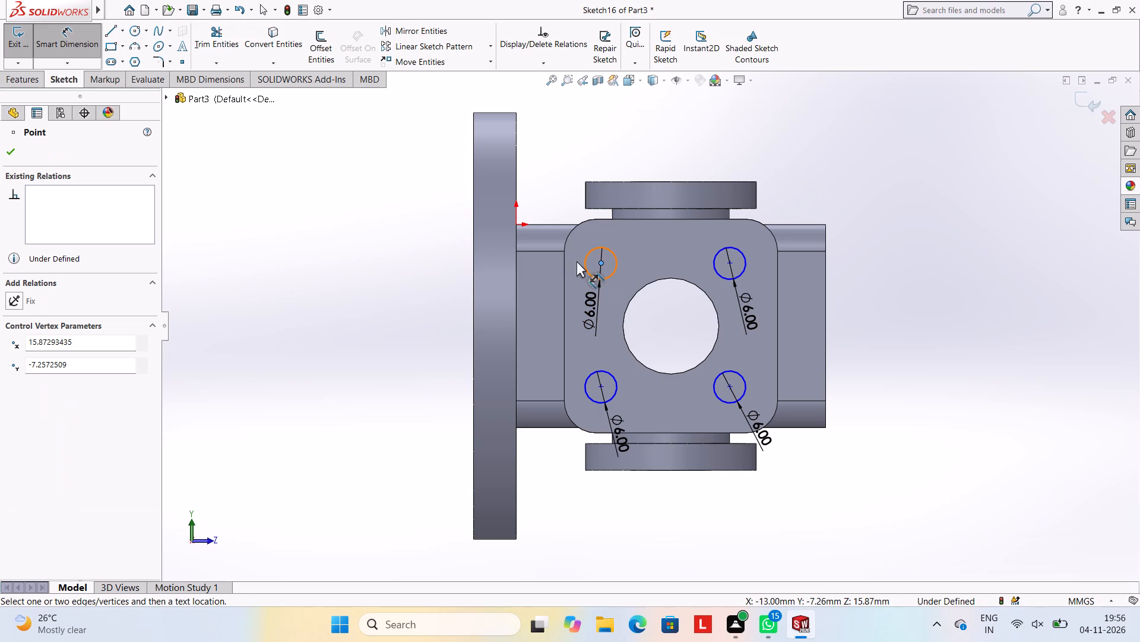
pyautogui.click(565, 260)
pyautogui.click(587, 145)
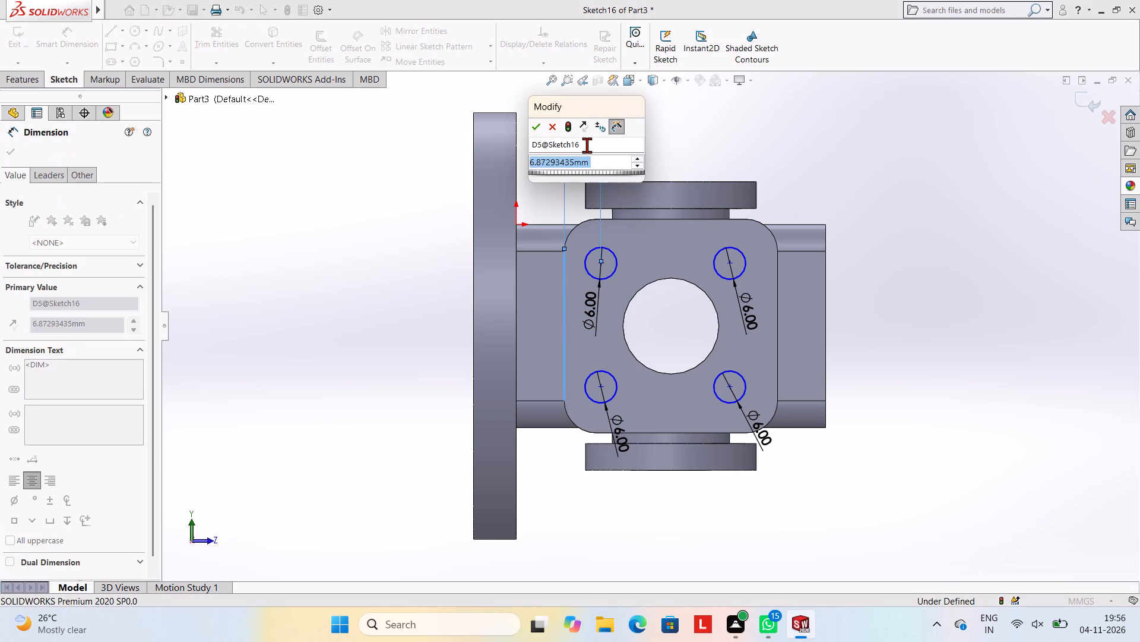
pyautogui.press('9')
pyautogui.press('Return')
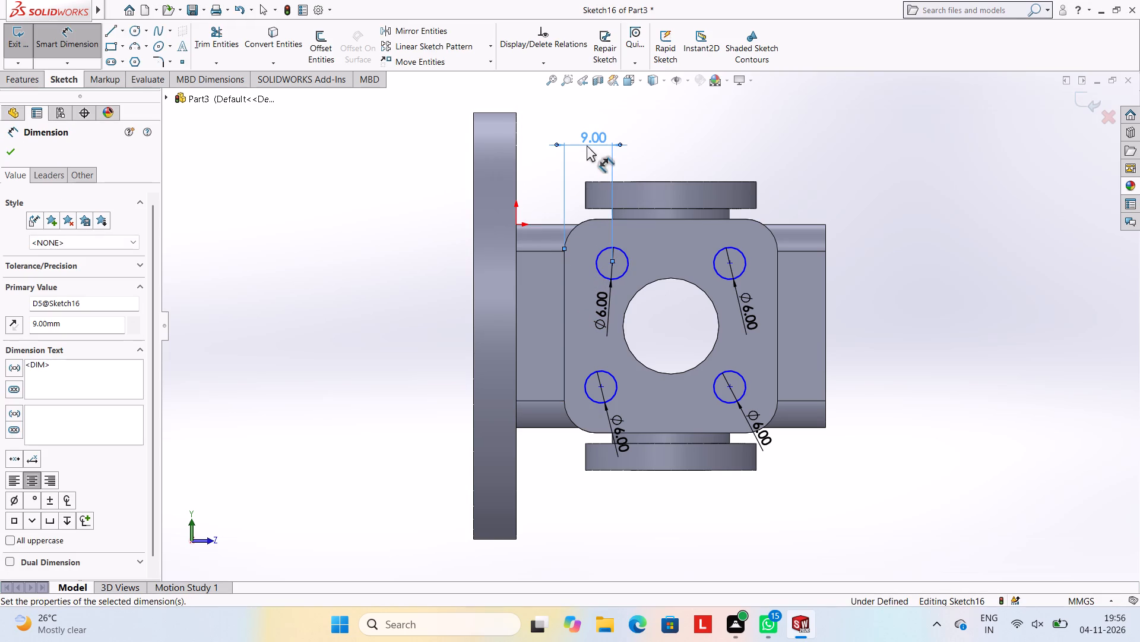
pyautogui.press('Escape')
pyautogui.press('Escape')
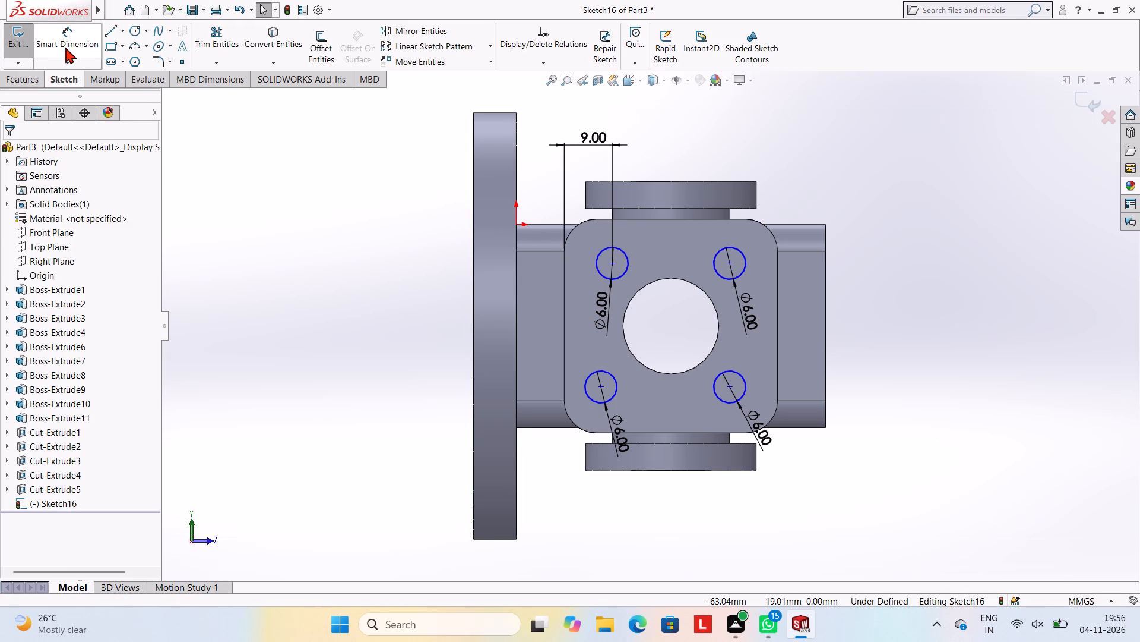
# Dimension the centre of the same +Y circle nearest the flange at 9 mm from the side plate's +Y edge.
pyautogui.click(65, 47)
pyautogui.click(611, 263)
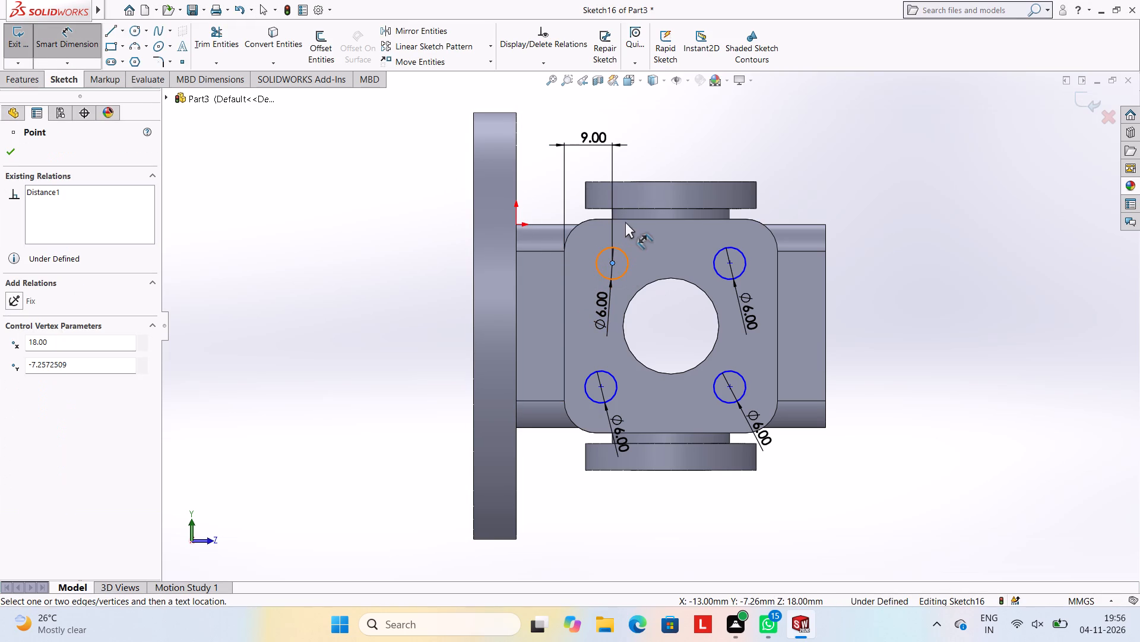
pyautogui.click(625, 220)
pyautogui.click(911, 232)
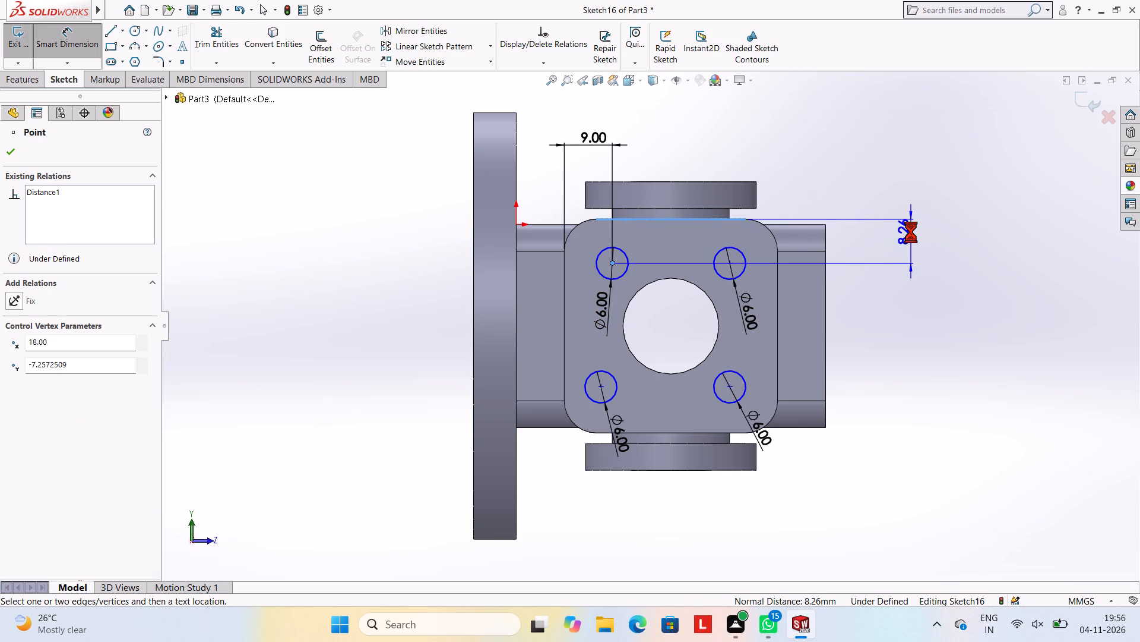
pyautogui.press('9')
pyautogui.press('Return')
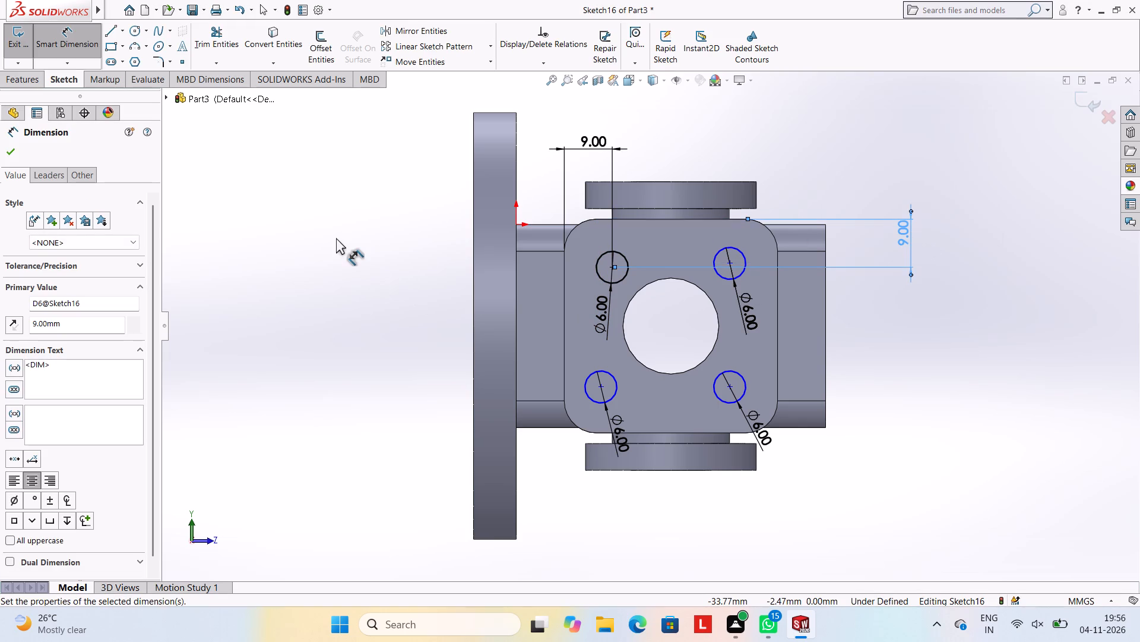
pyautogui.press('Escape')
pyautogui.press('Escape')
# Dimension the centre of the -Y circle nearest the flange at 9 mm from the side plate's flange-side edge.
pyautogui.click(88, 30)
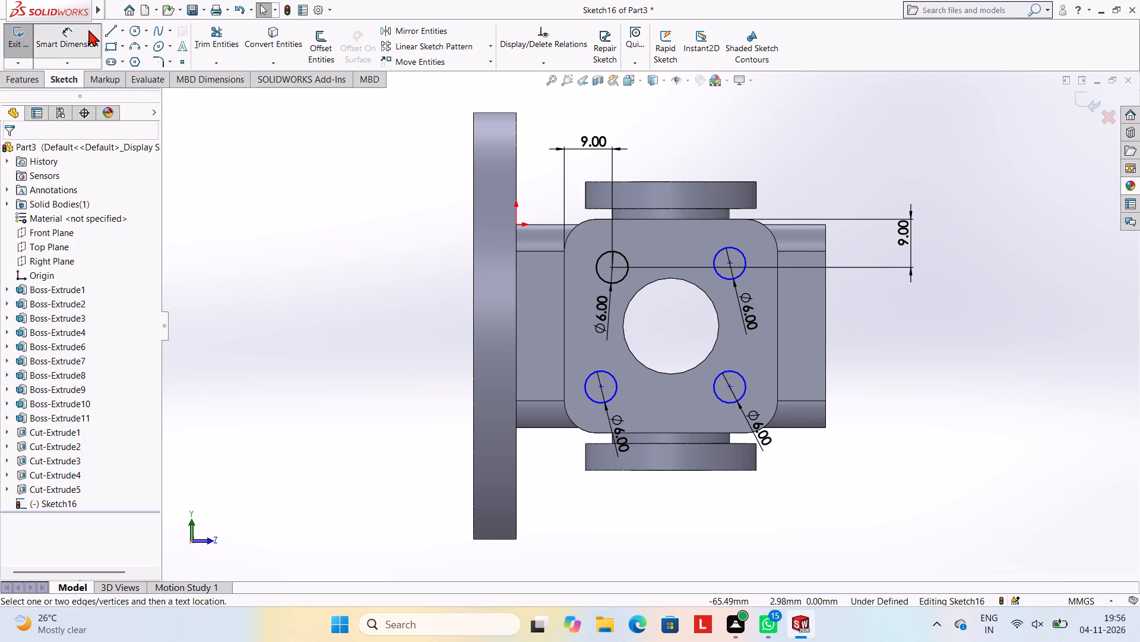
pyautogui.click(566, 334)
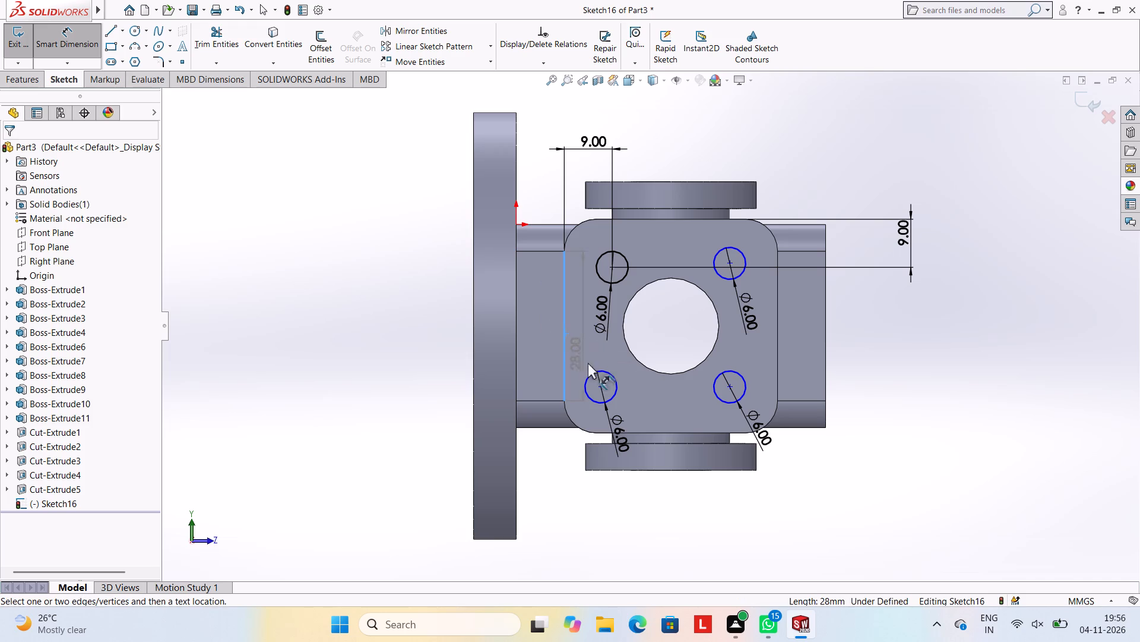
pyautogui.click(600, 385)
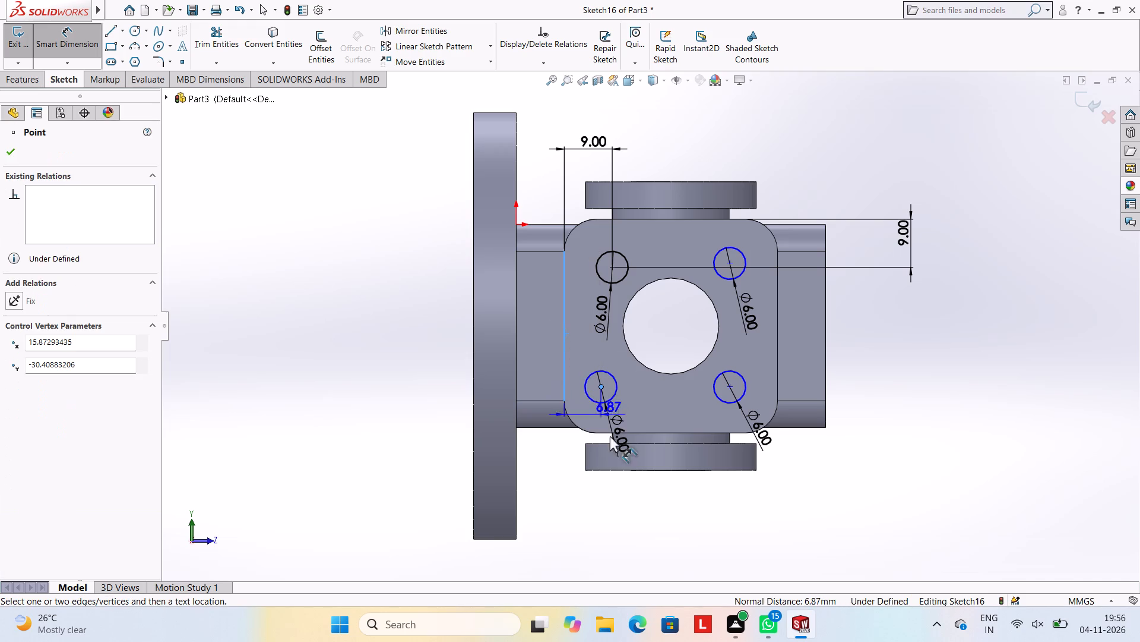
pyautogui.click(617, 517)
pyautogui.press('9')
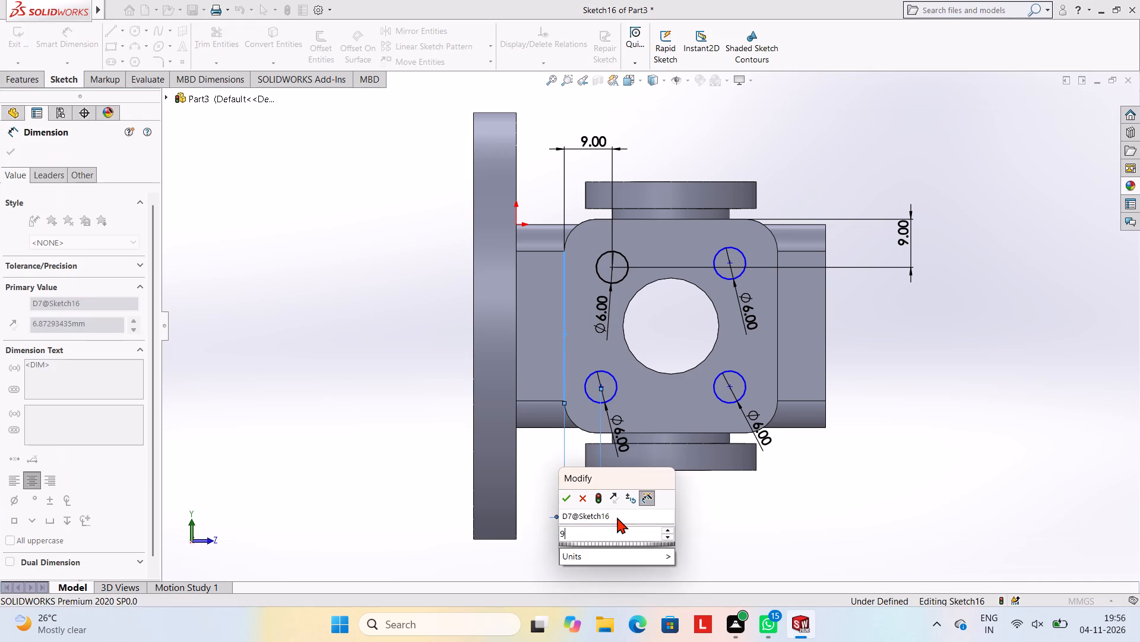
pyautogui.press('Return')
pyautogui.press('Escape')
pyautogui.press('Escape')
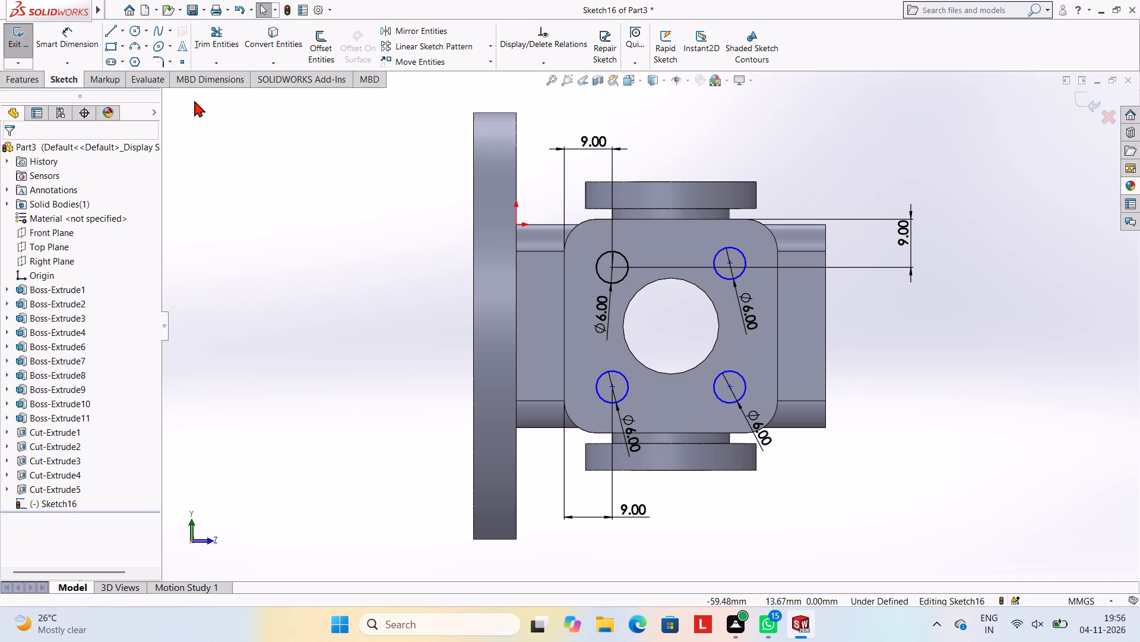
# Dimension the centre of the -Y circle nearest the flange at 9 mm from the side plate's -Y edge.
pyautogui.click(87, 39)
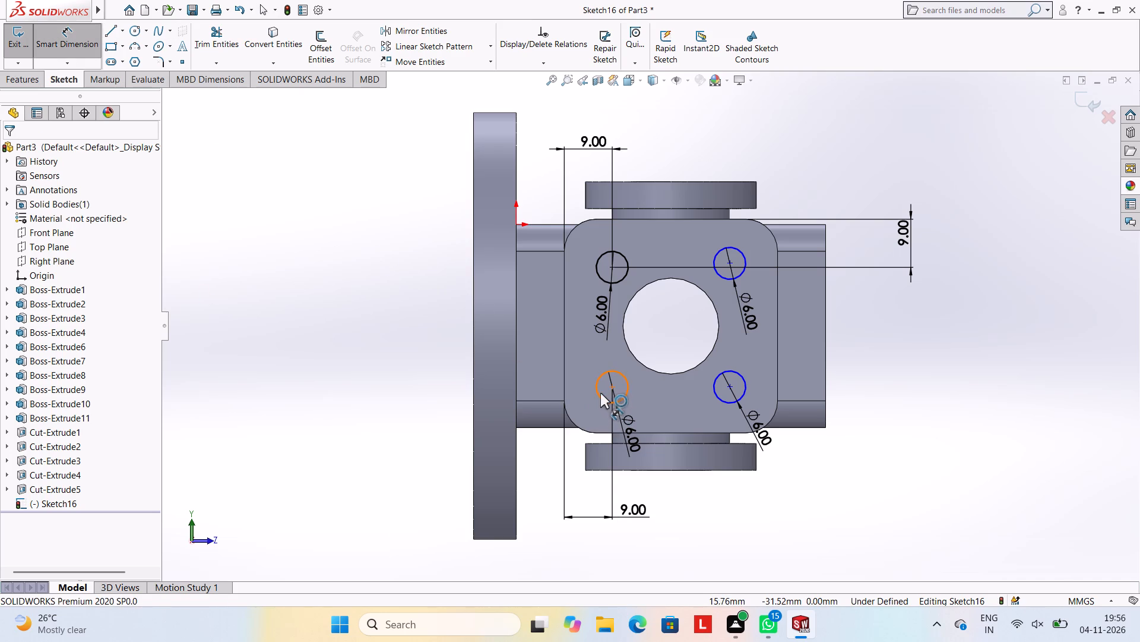
pyautogui.click(610, 386)
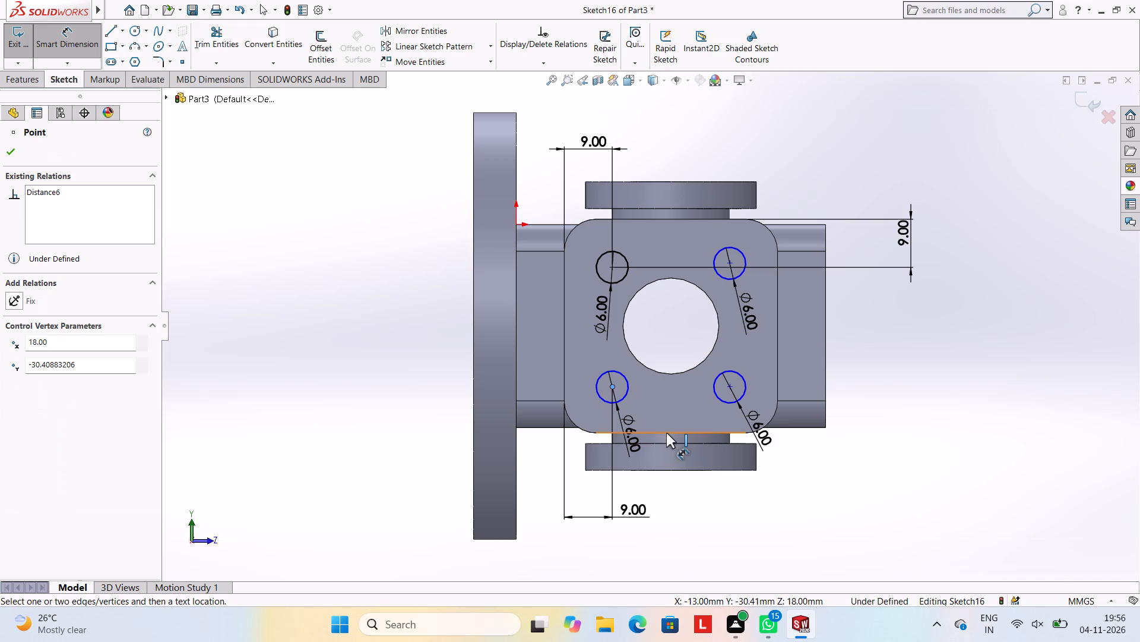
pyautogui.click(666, 433)
pyautogui.click(881, 414)
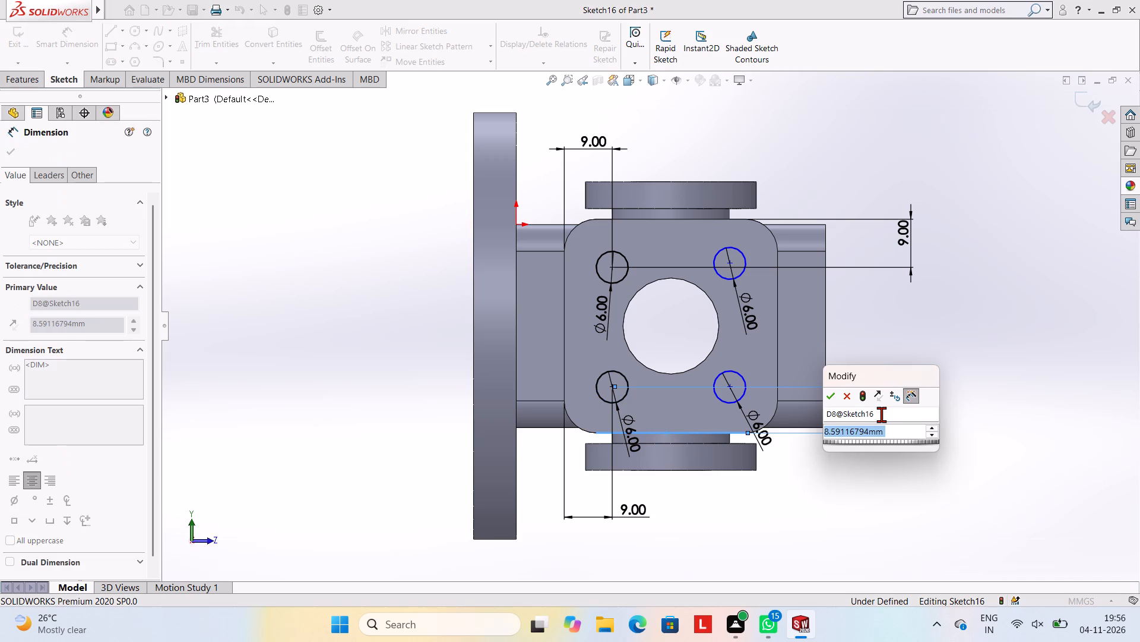
pyautogui.press('9')
pyautogui.press('Return')
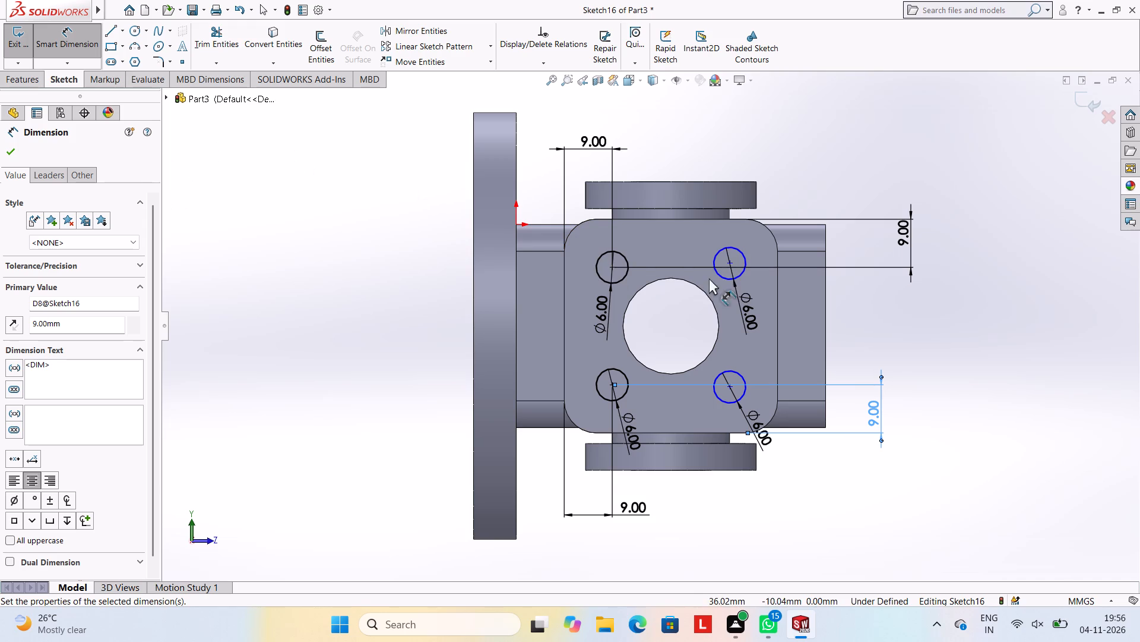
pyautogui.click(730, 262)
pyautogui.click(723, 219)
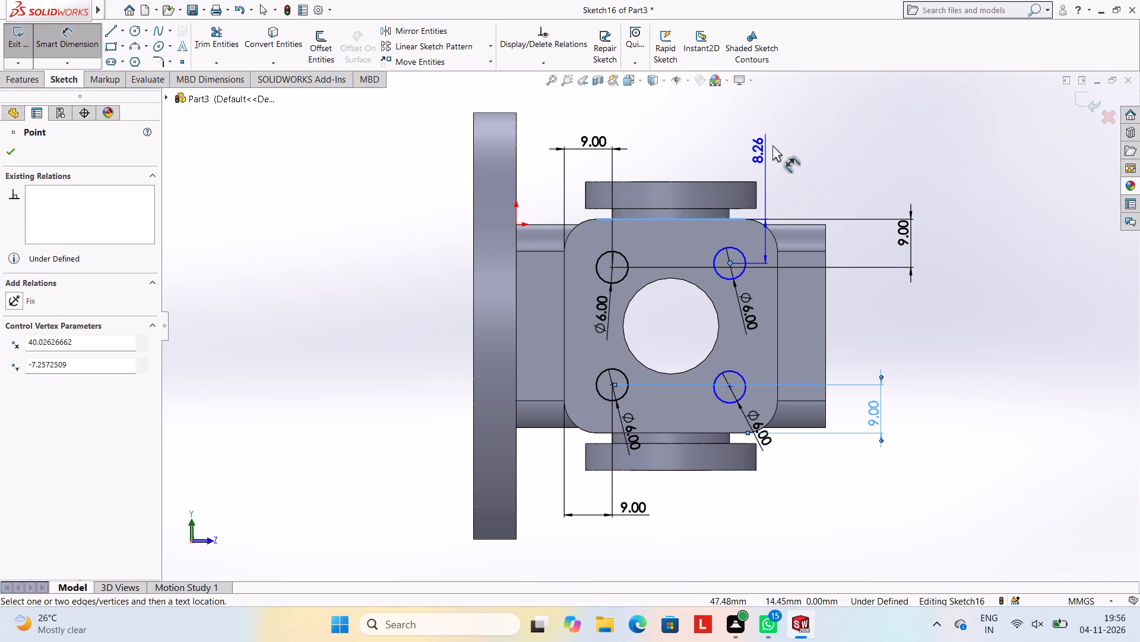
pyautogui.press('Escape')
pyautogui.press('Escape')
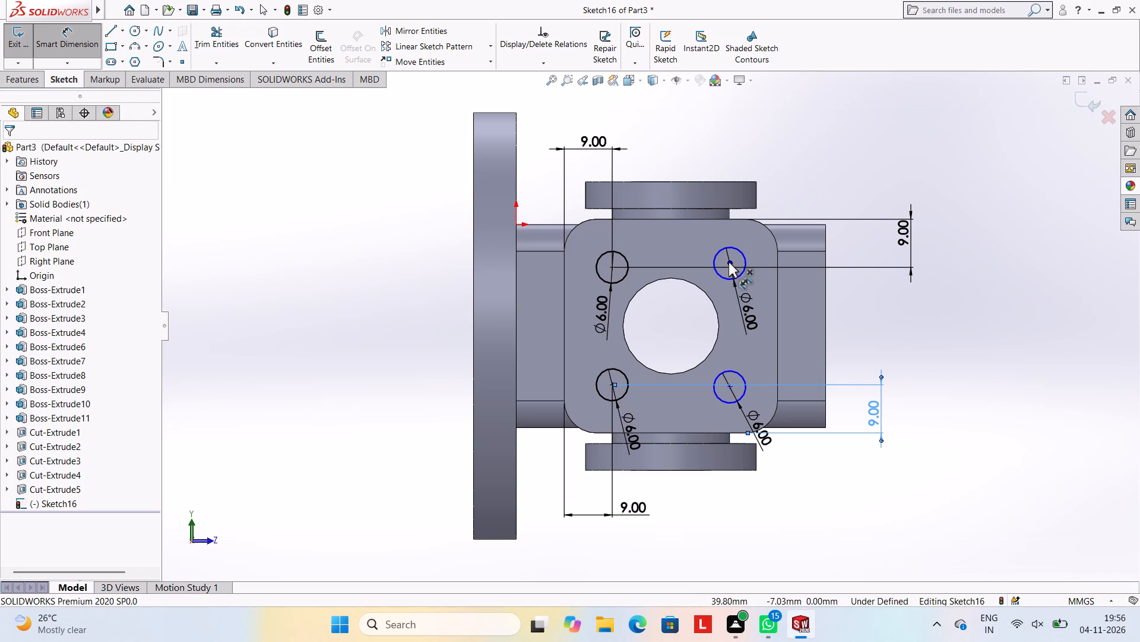
# Dimension the centre of the +Y circle farthest from the flange at 9 mm from the side plate's edge opposite the flange.
pyautogui.click(730, 263)
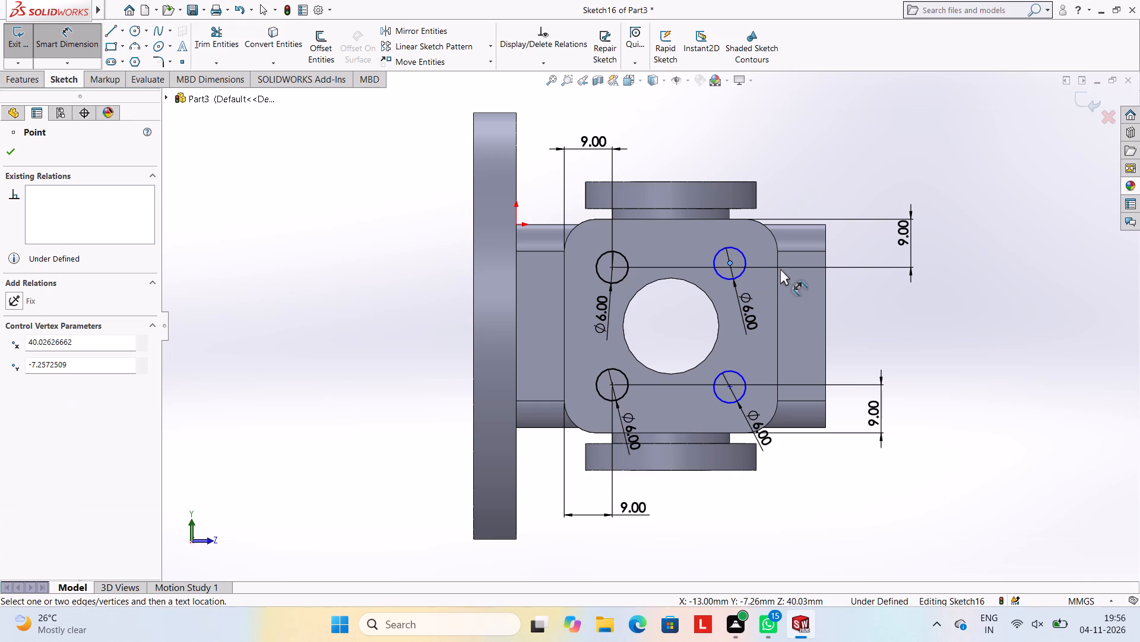
pyautogui.click(777, 267)
pyautogui.click(751, 127)
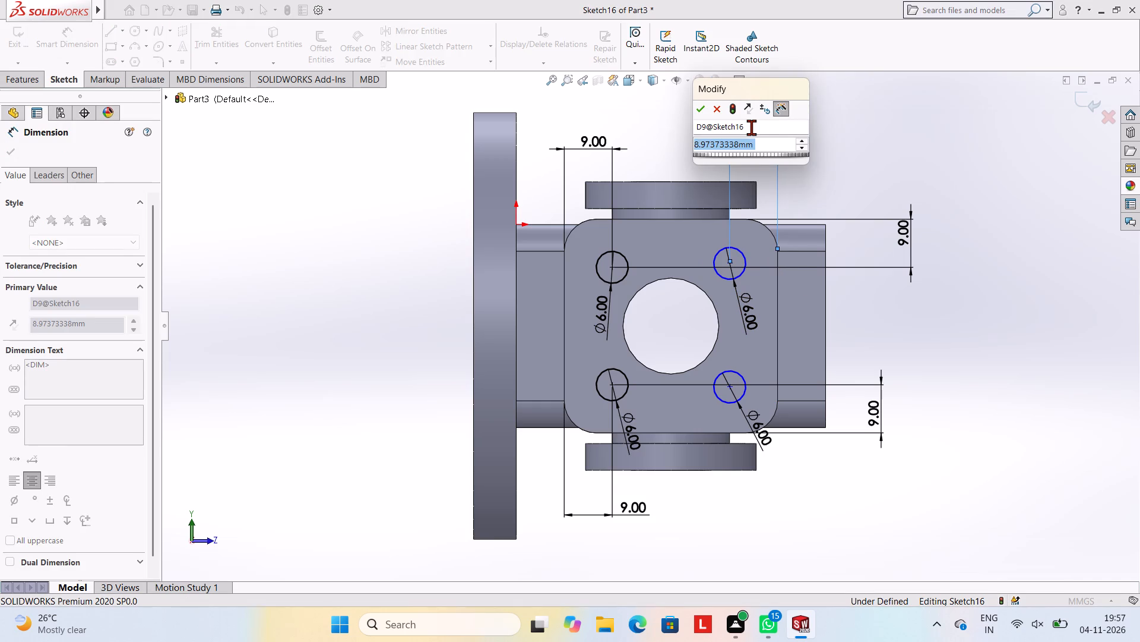
pyautogui.press('9')
pyautogui.press('Return')
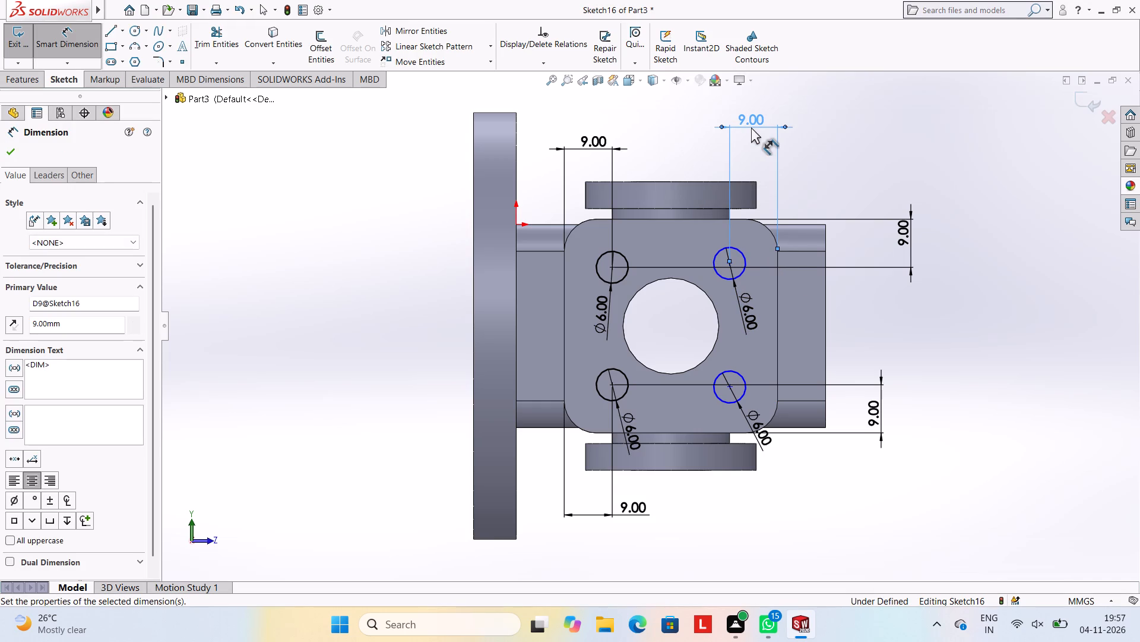
pyautogui.press('Escape')
pyautogui.press('Escape')
pyautogui.press('Escape')
pyautogui.press('Escape')
pyautogui.press('Escape')
pyautogui.press('Escape')
pyautogui.press('Escape')
pyautogui.press('Escape')
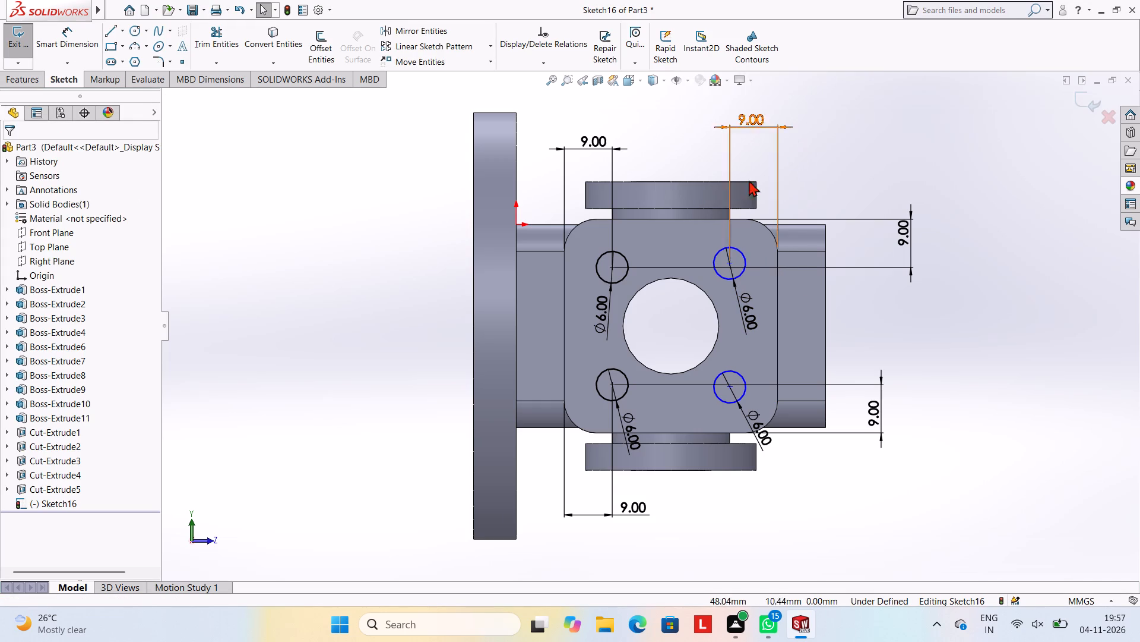
# Dimension the centre of the +Y circle farthest from the flange at 9 mm from the side plate's +Y edge.
pyautogui.click(61, 49)
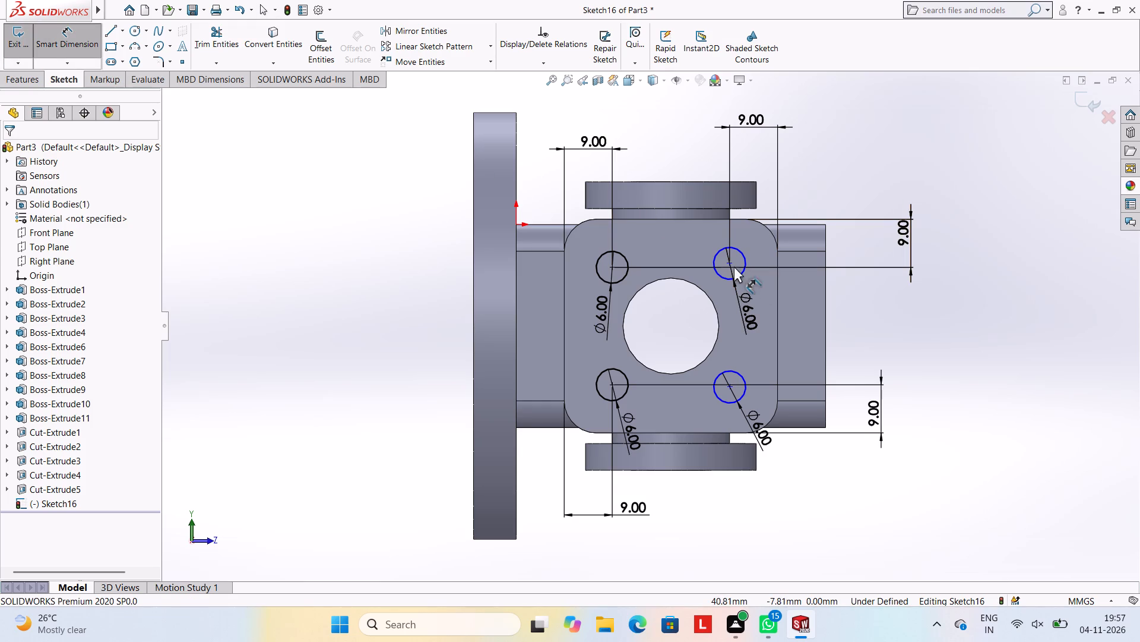
pyautogui.click(729, 263)
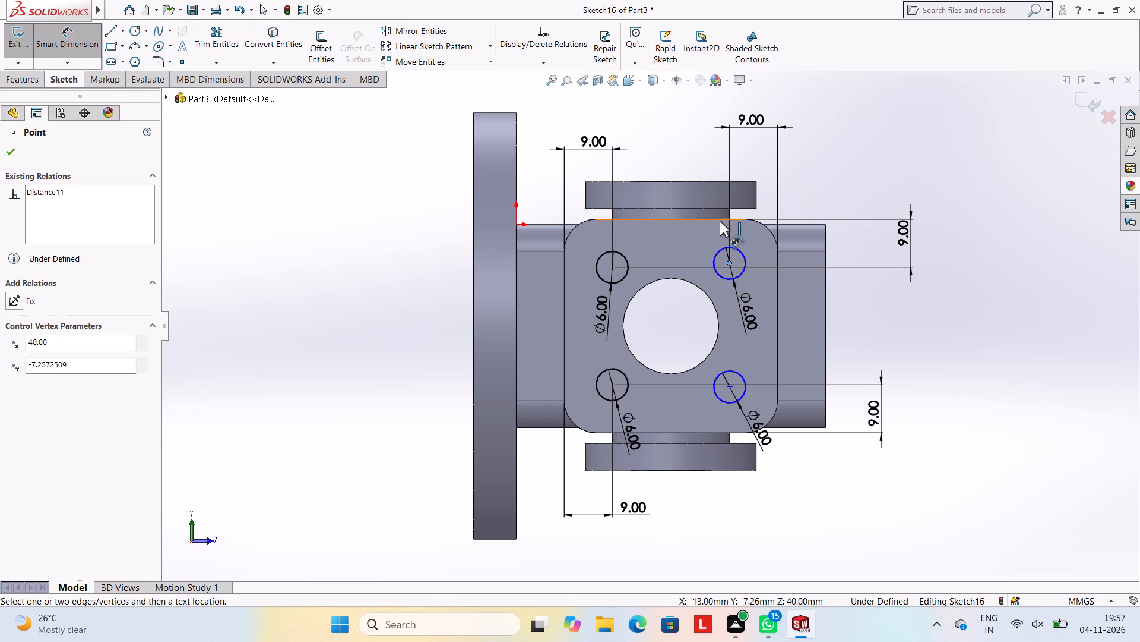
pyautogui.click(719, 220)
pyautogui.click(956, 241)
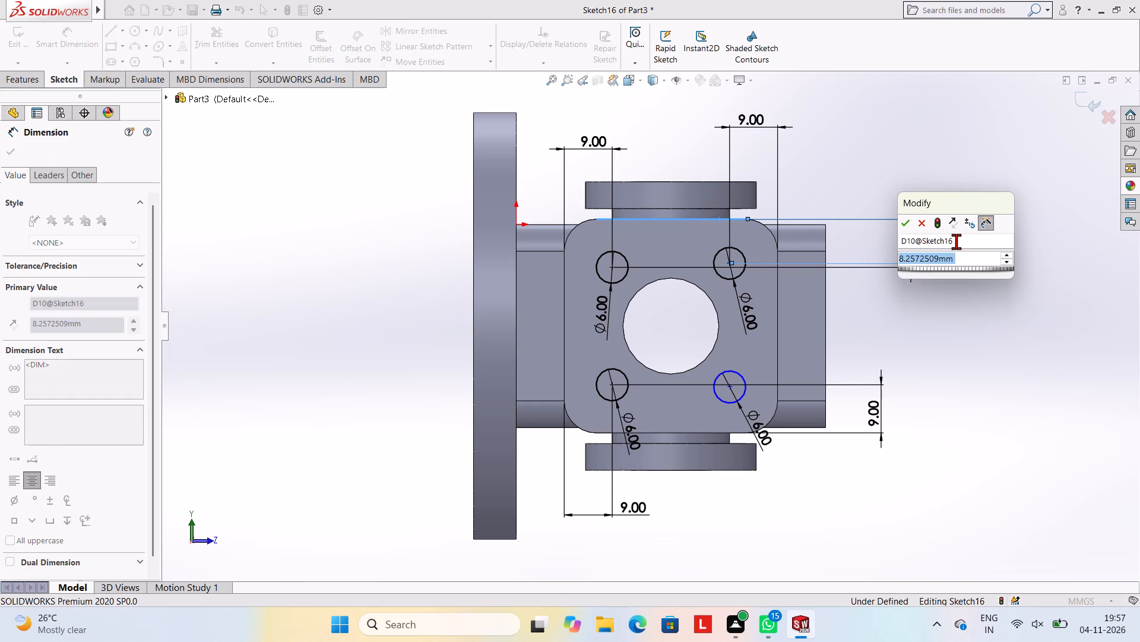
pyautogui.press('9')
pyautogui.press('Return')
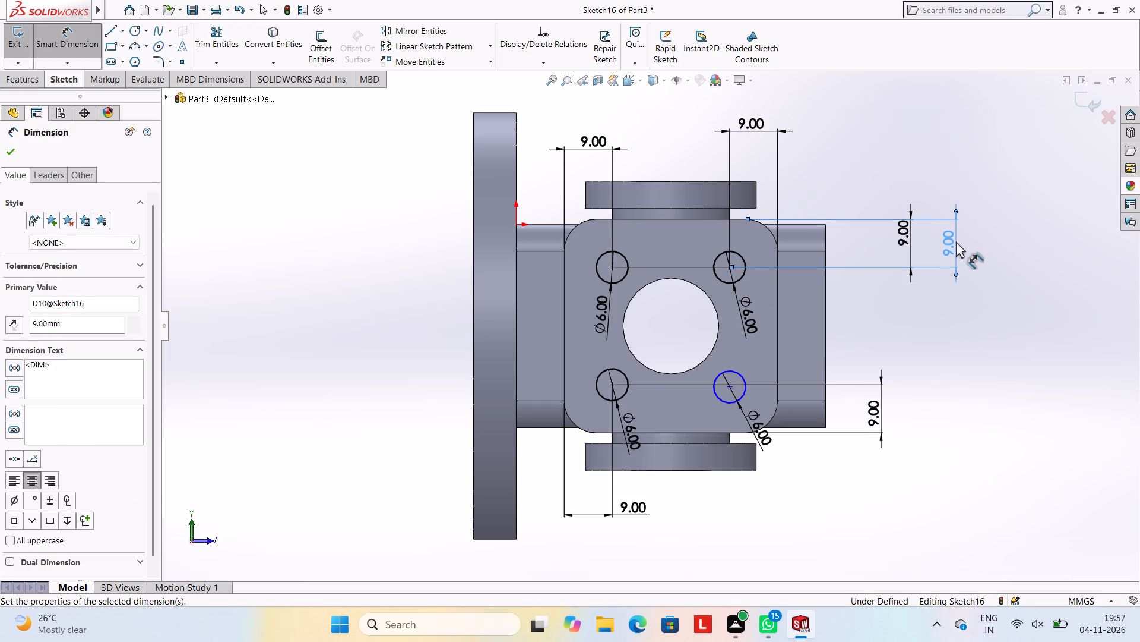
pyautogui.press('Escape')
pyautogui.press('Escape')
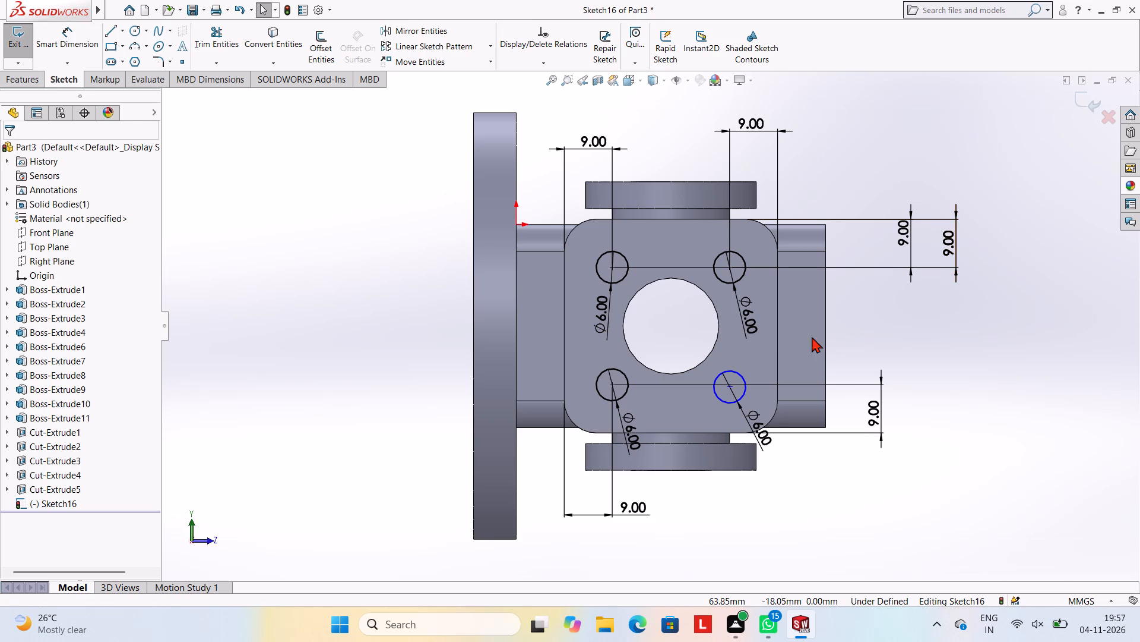
# Dimension the centre of the -Y circle farthest from the flange at 9 mm from the side plate's edge opposite the flange.
pyautogui.click(90, 39)
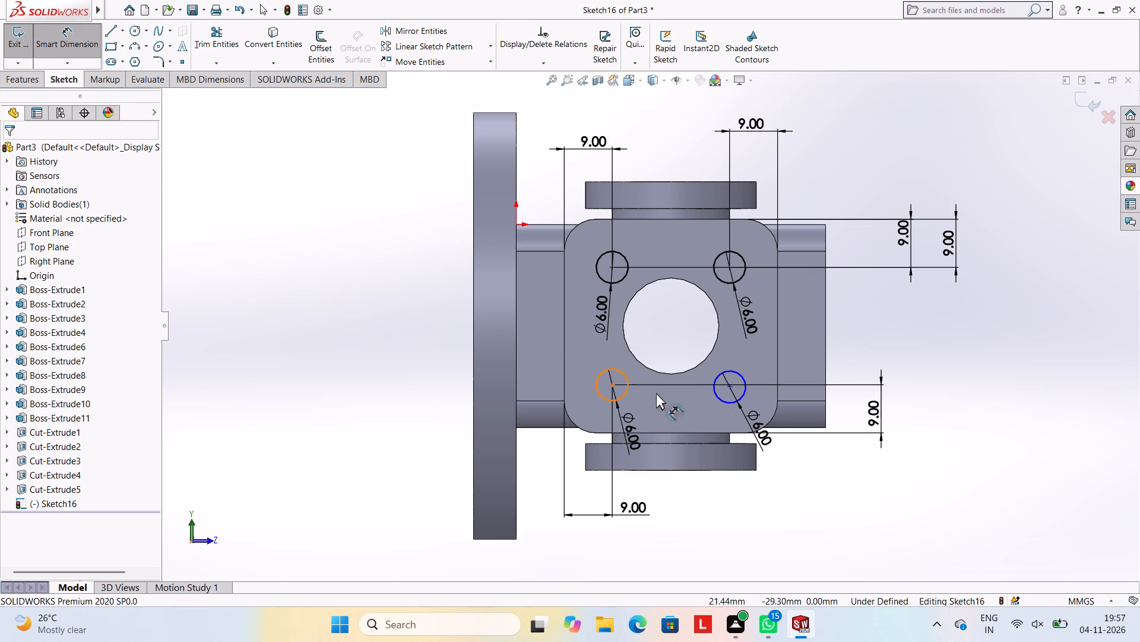
pyautogui.click(729, 387)
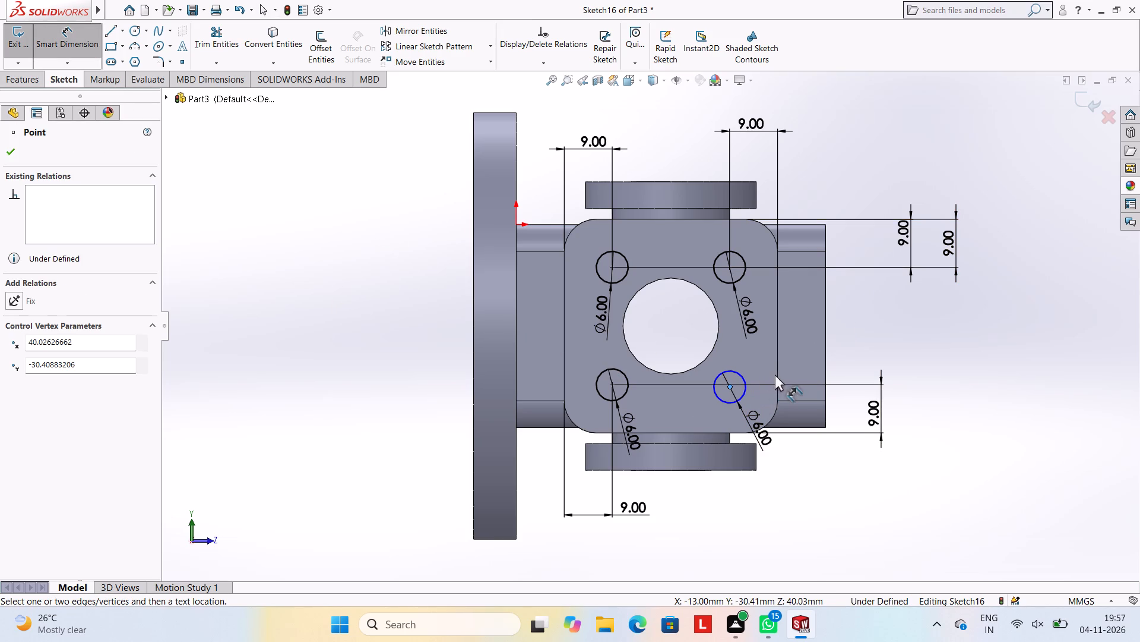
pyautogui.click(777, 375)
pyautogui.click(772, 529)
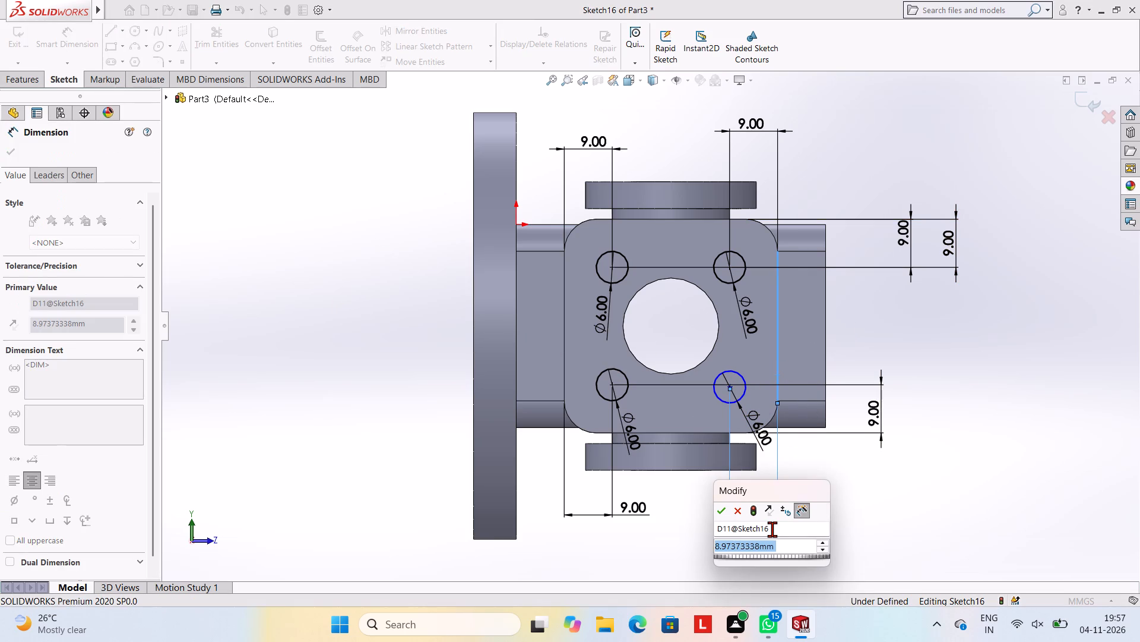
pyautogui.press('9')
pyautogui.press('Return')
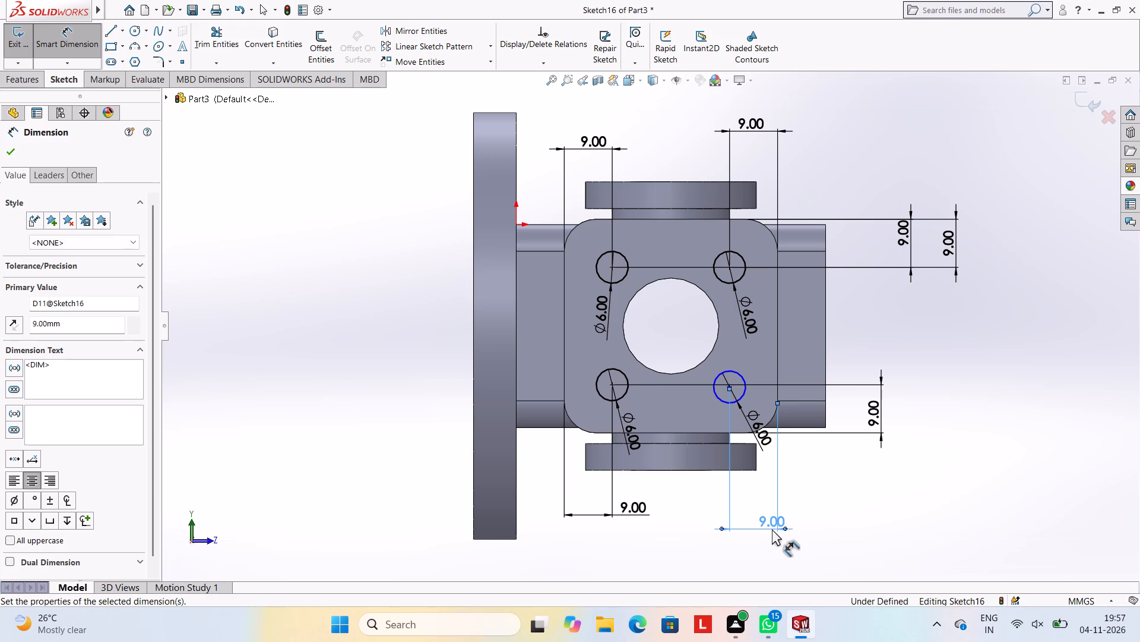
pyautogui.press('Escape')
pyautogui.press('Escape')
pyautogui.press('Escape')
# Dimension the centre of the -Y circle farthest from the flange at 9 mm from the side plate's -Y edge.
pyautogui.click(78, 42)
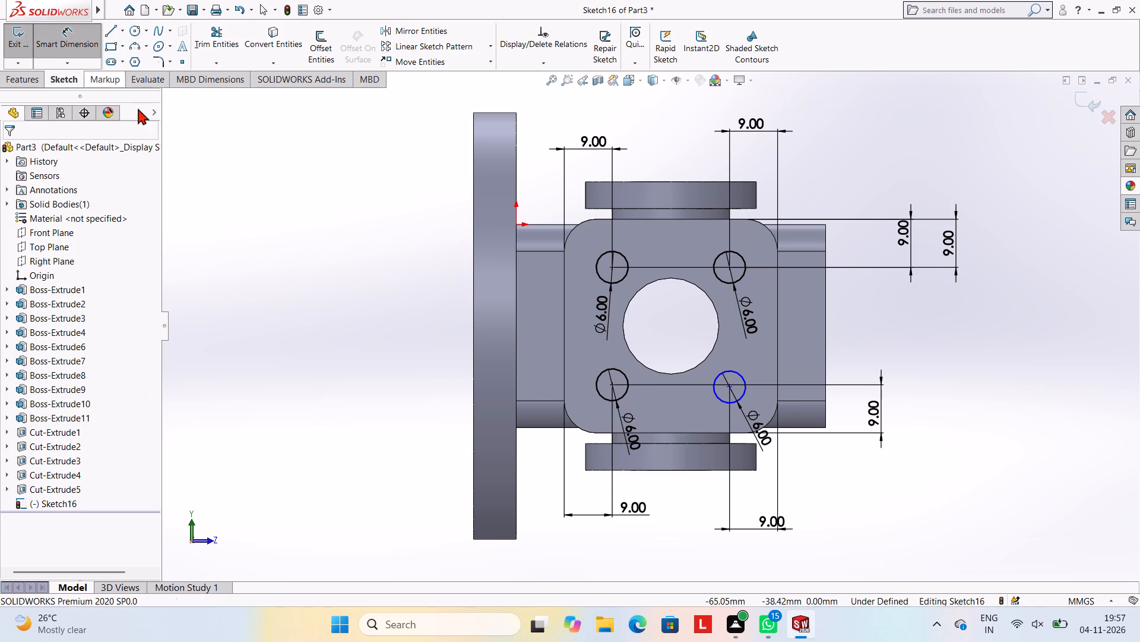
pyautogui.click(730, 386)
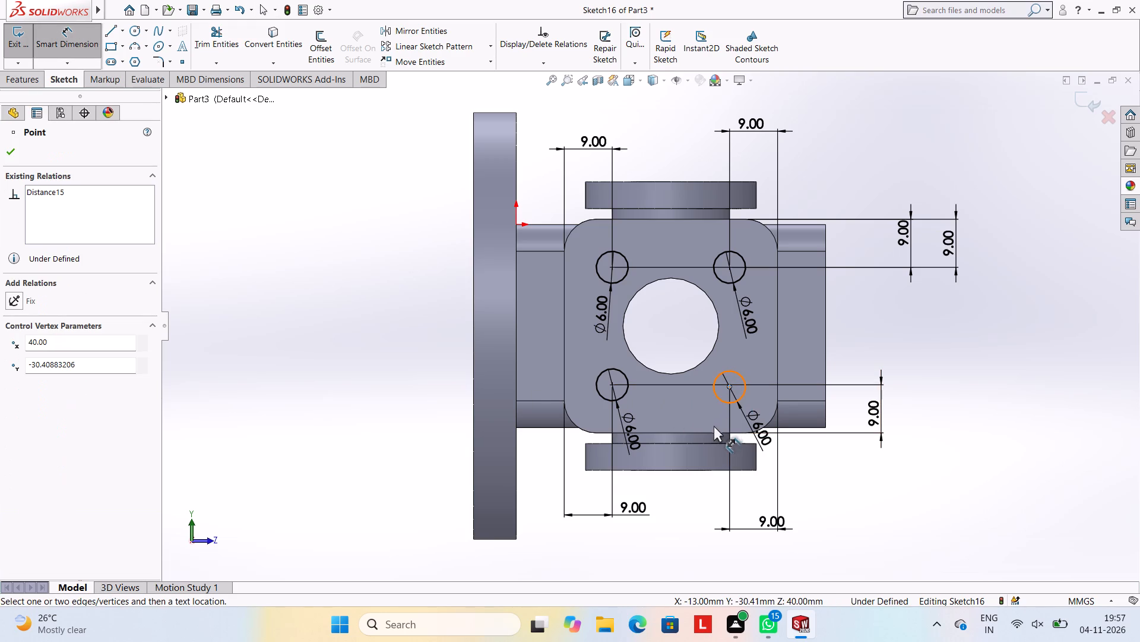
pyautogui.click(712, 432)
pyautogui.click(927, 417)
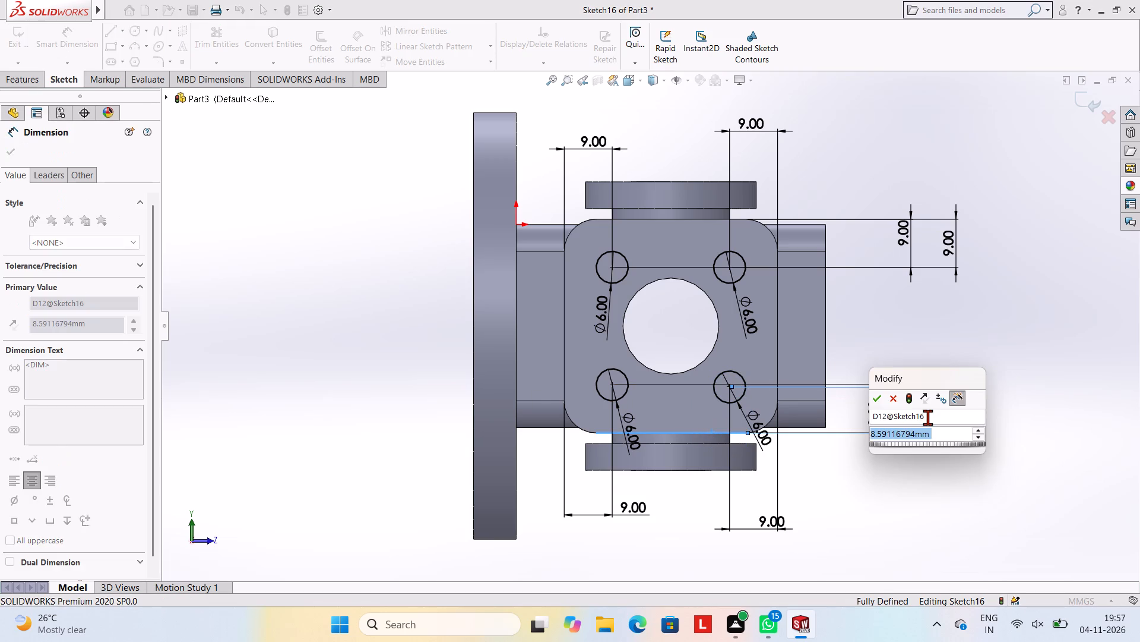
pyautogui.press('9')
pyautogui.press('Return')
pyautogui.press('Escape')
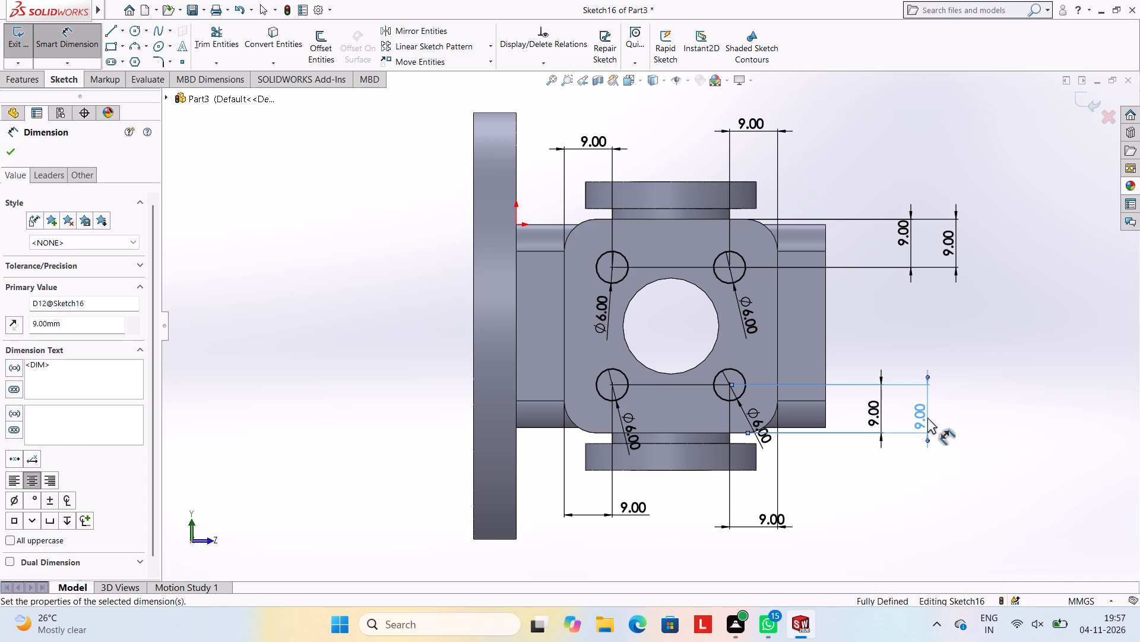
pyautogui.press('Escape')
pyautogui.press('Escape')
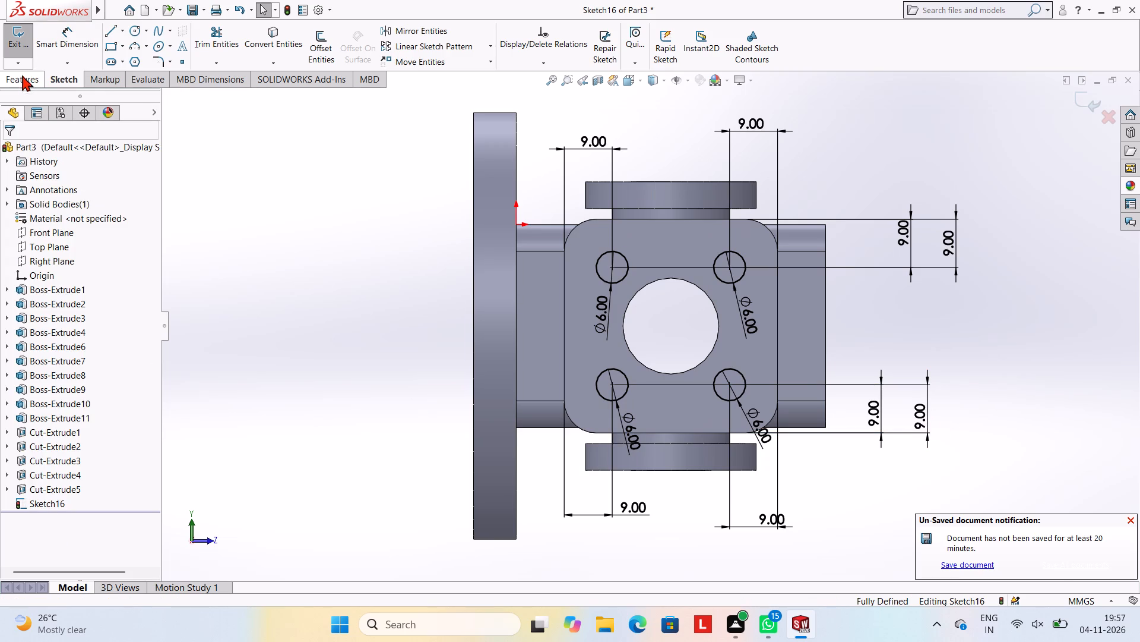
# Cut-extrude the side plate's four 6 mm corner circles to a blind depth of 5 mm.
pyautogui.click(22, 81)
pyautogui.click(197, 58)
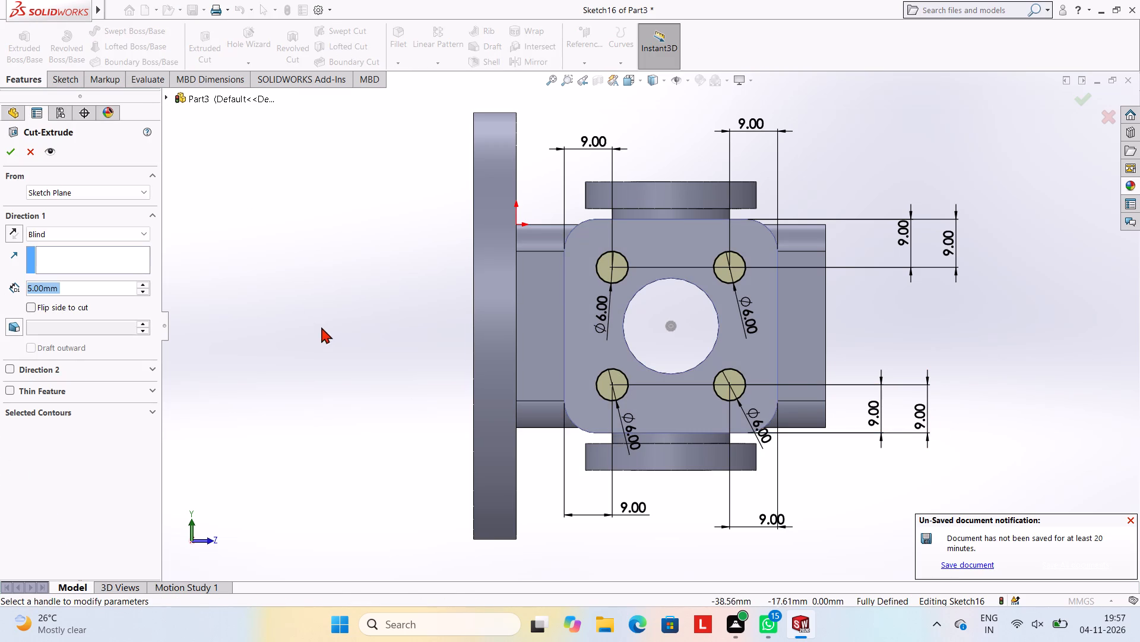
pyautogui.click(15, 147)
pyautogui.click(271, 215)
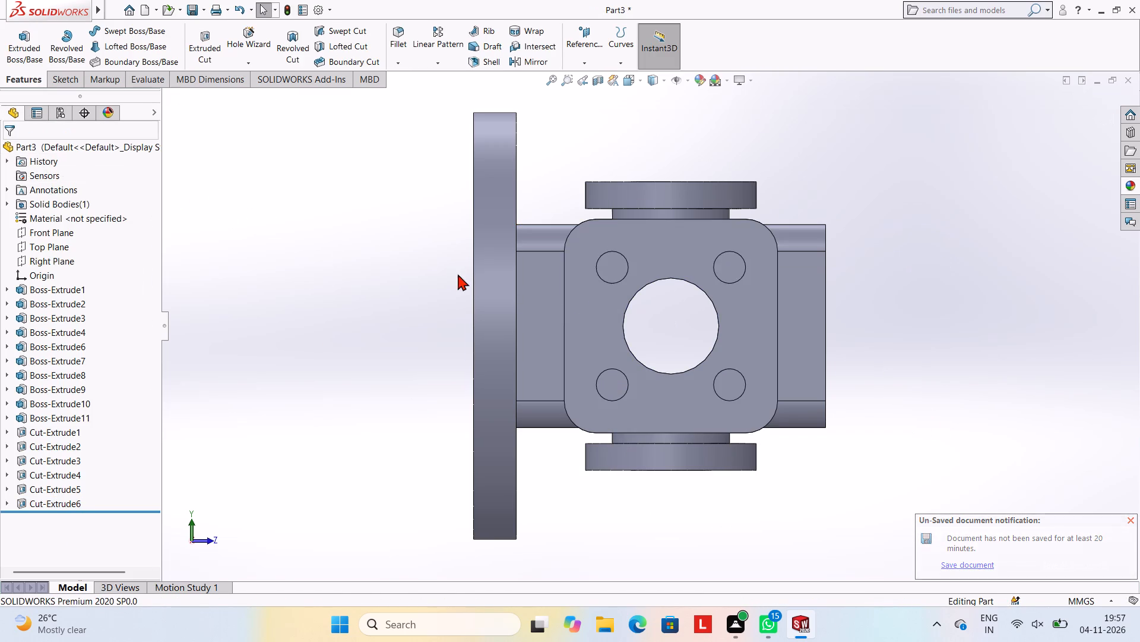
# Start a sketch on the end flange's outer face and draw a 64 mm diameter circle at the flange centre.
pyautogui.moveTo(593, 307); pyautogui.dragTo(556, 179, button='middle')
pyautogui.scroll(1, 556, 179)
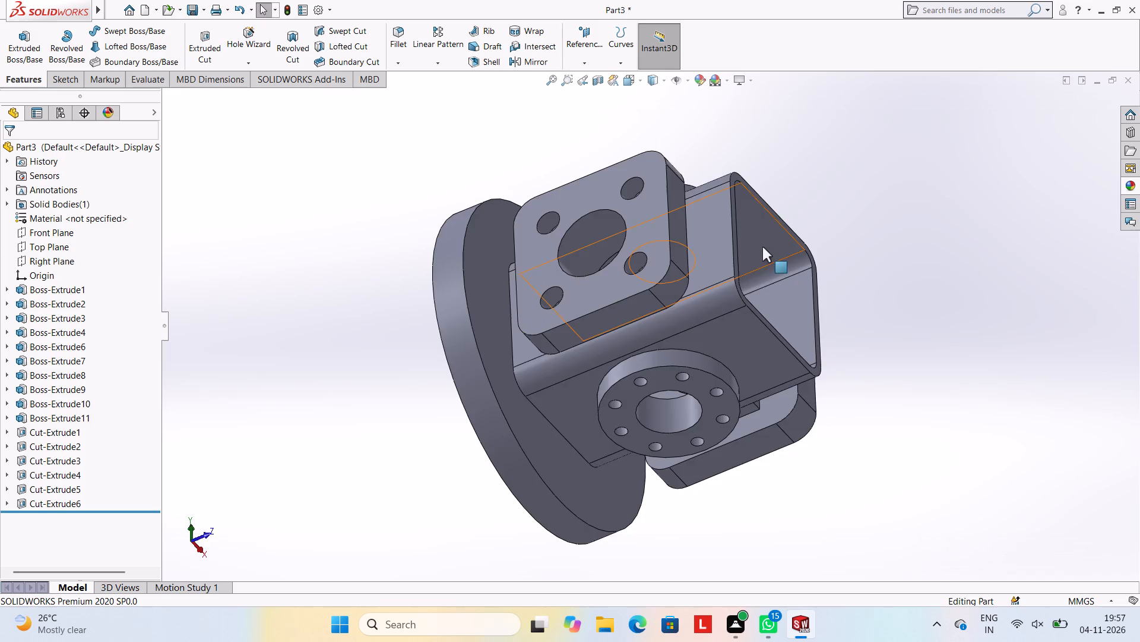
pyautogui.moveTo(741, 244); pyautogui.dragTo(676, 236, button='middle')
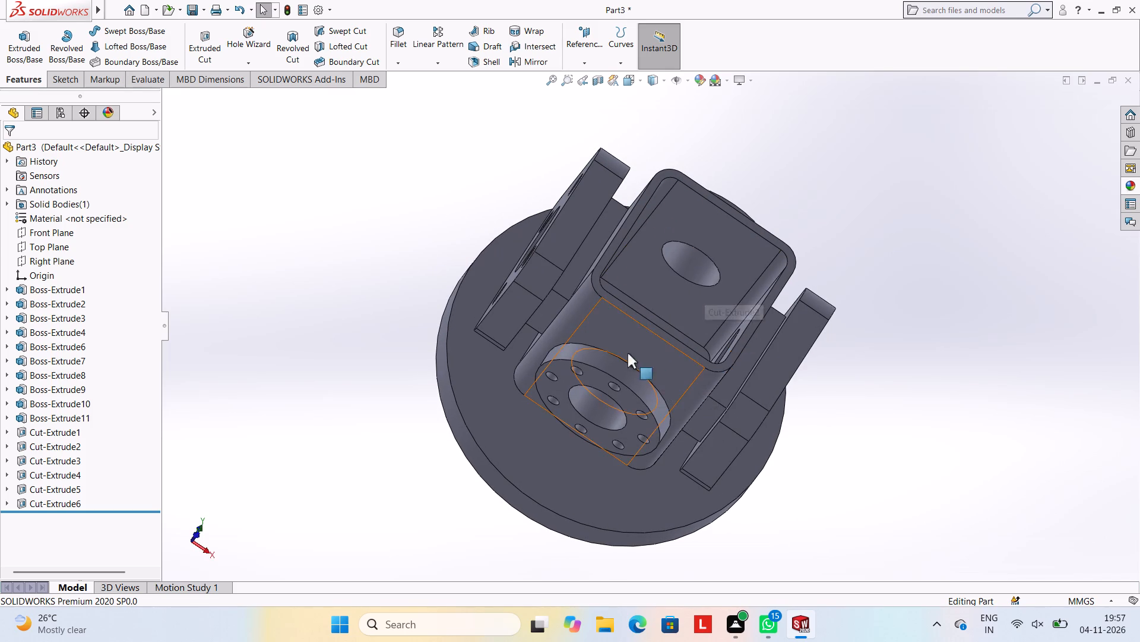
pyautogui.moveTo(636, 339); pyautogui.dragTo(844, 274, button='middle')
pyautogui.click(619, 325)
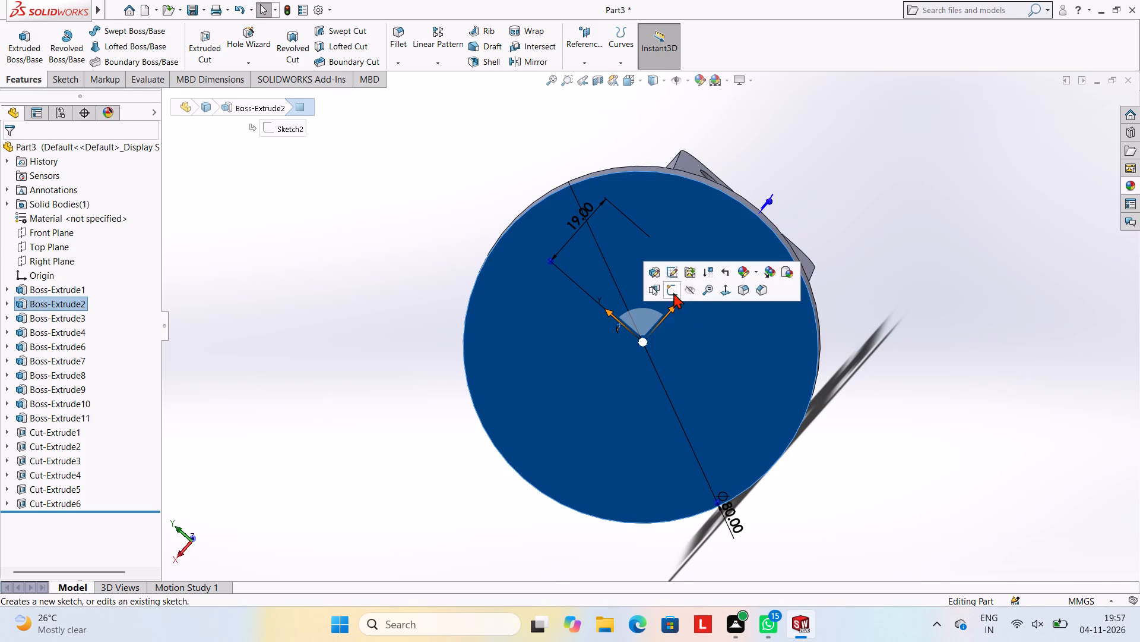
pyautogui.click(671, 291)
pyautogui.hotkey('ctrl', '8')
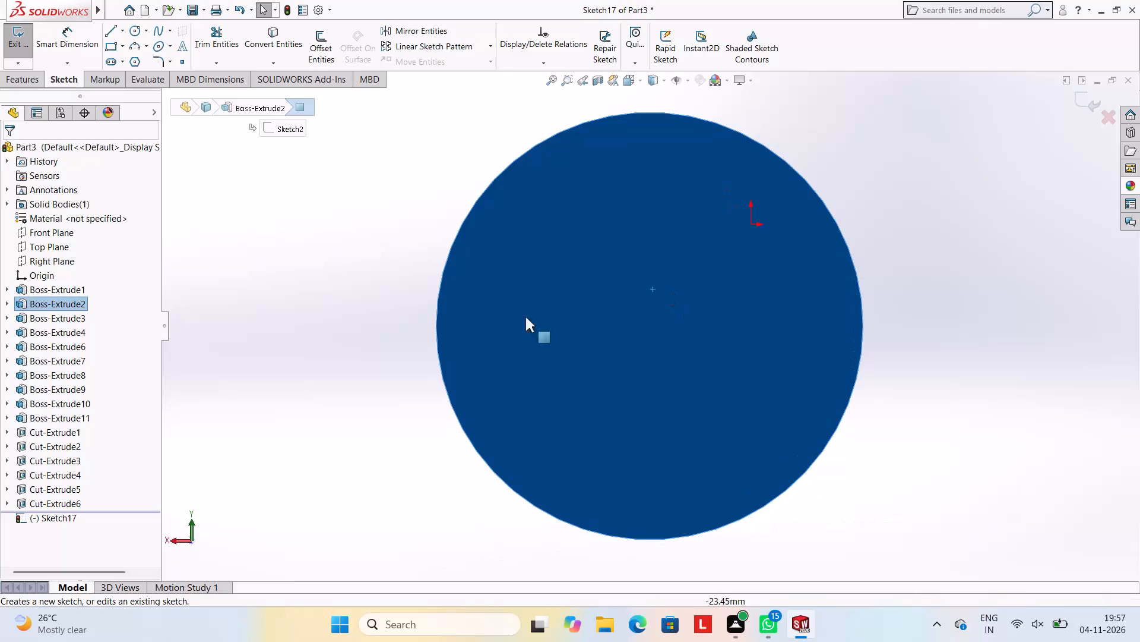
pyautogui.click(133, 31)
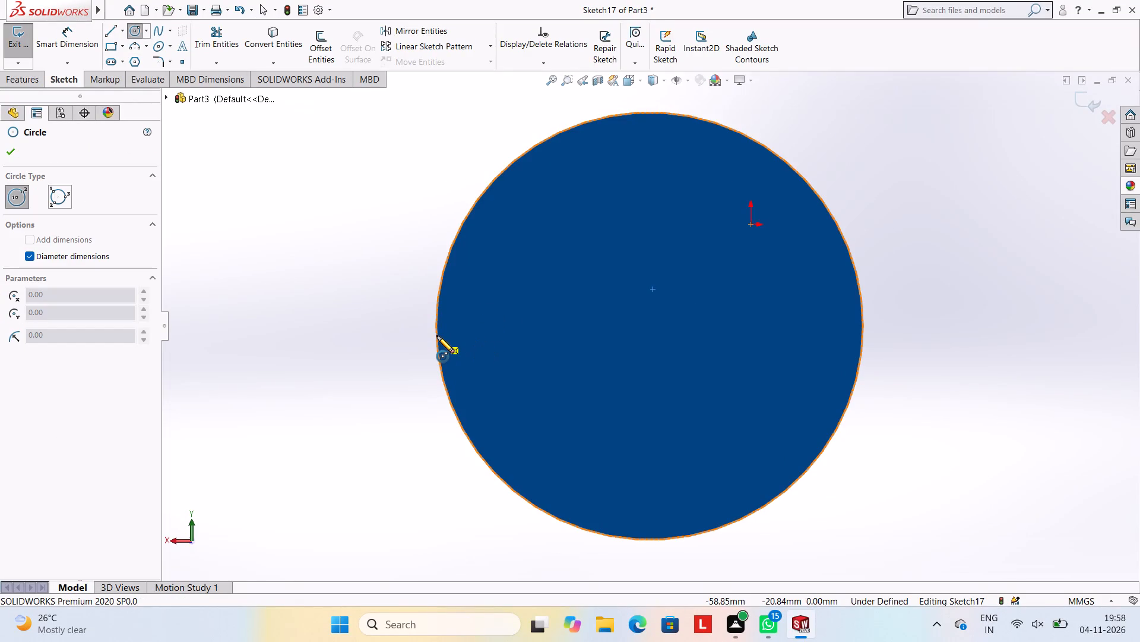
pyautogui.click(651, 328)
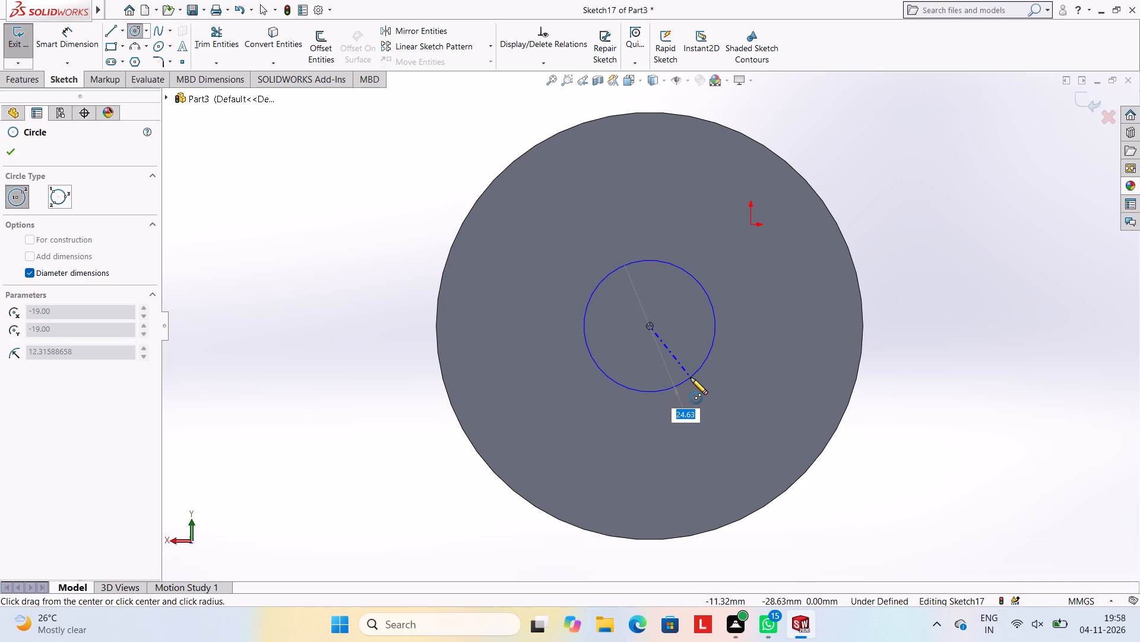
pyautogui.write('64')
pyautogui.press('Return')
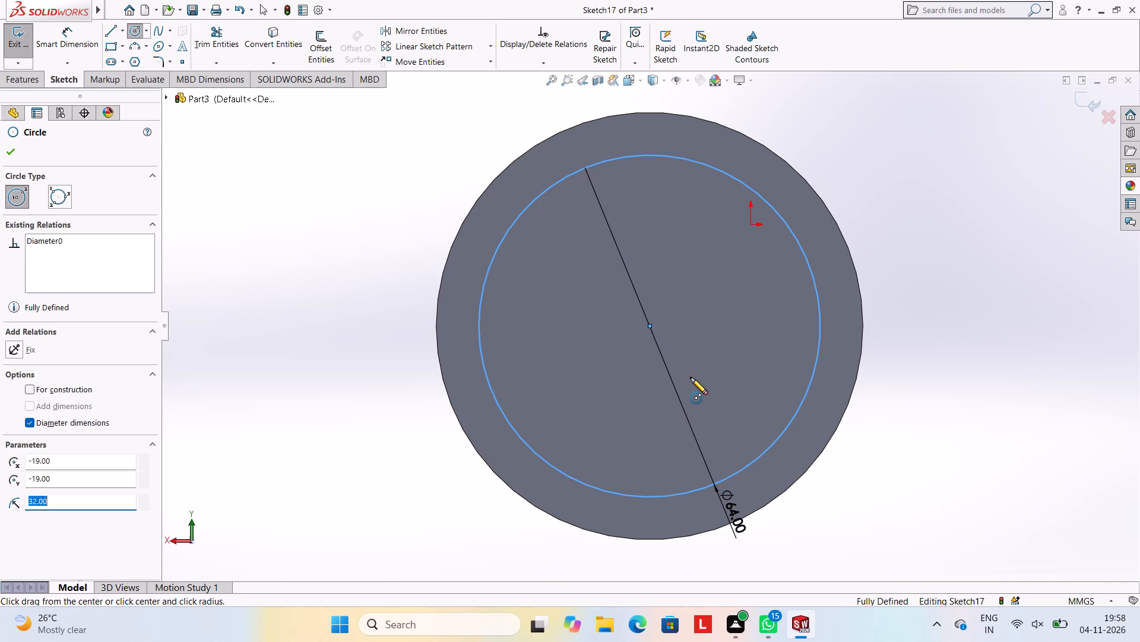
pyautogui.press('Escape')
pyautogui.press('Escape')
pyautogui.press('Escape')
pyautogui.press('Escape')
pyautogui.press('Escape')
pyautogui.press('Escape')
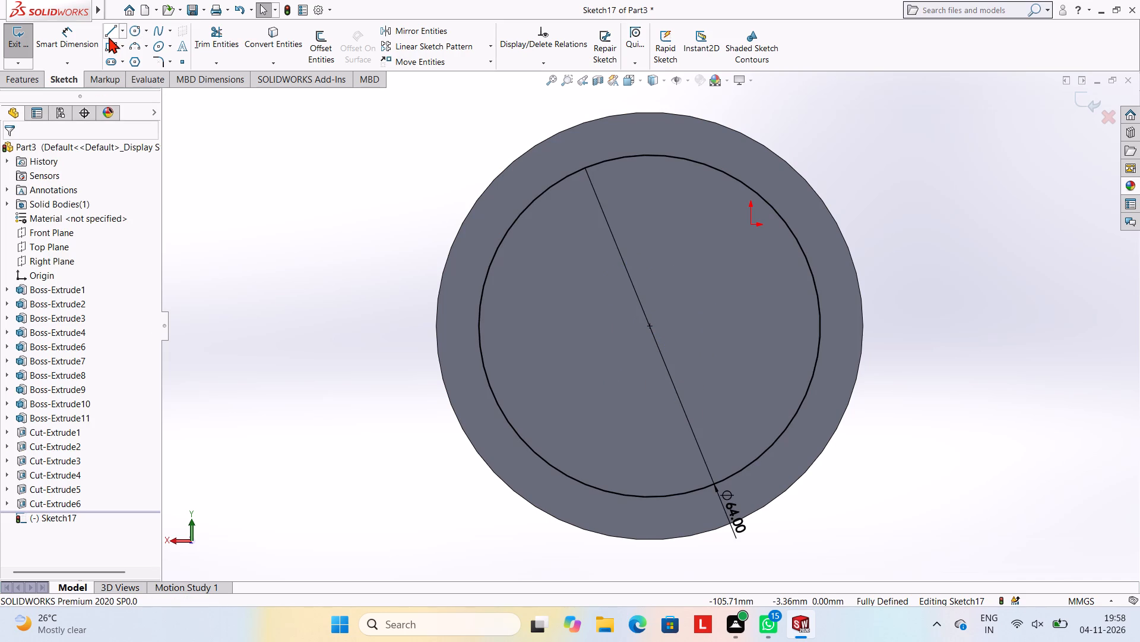
# Draw an 8 mm diameter circle centred on the +Y quadrant point of the 64 mm circle.
pyautogui.click(135, 29)
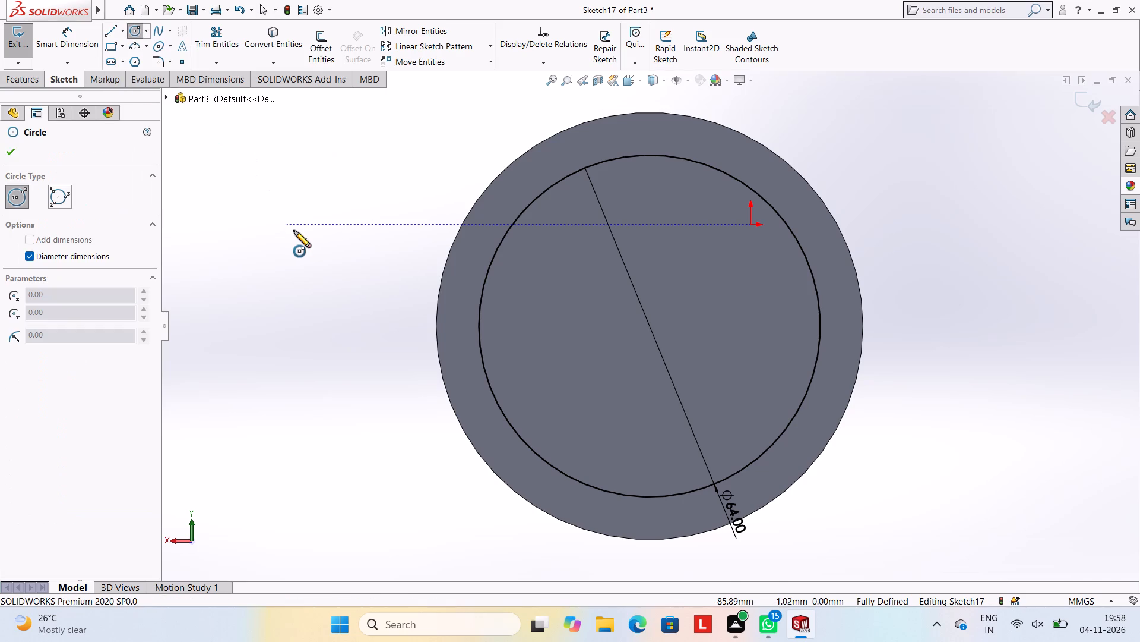
pyautogui.click(650, 155)
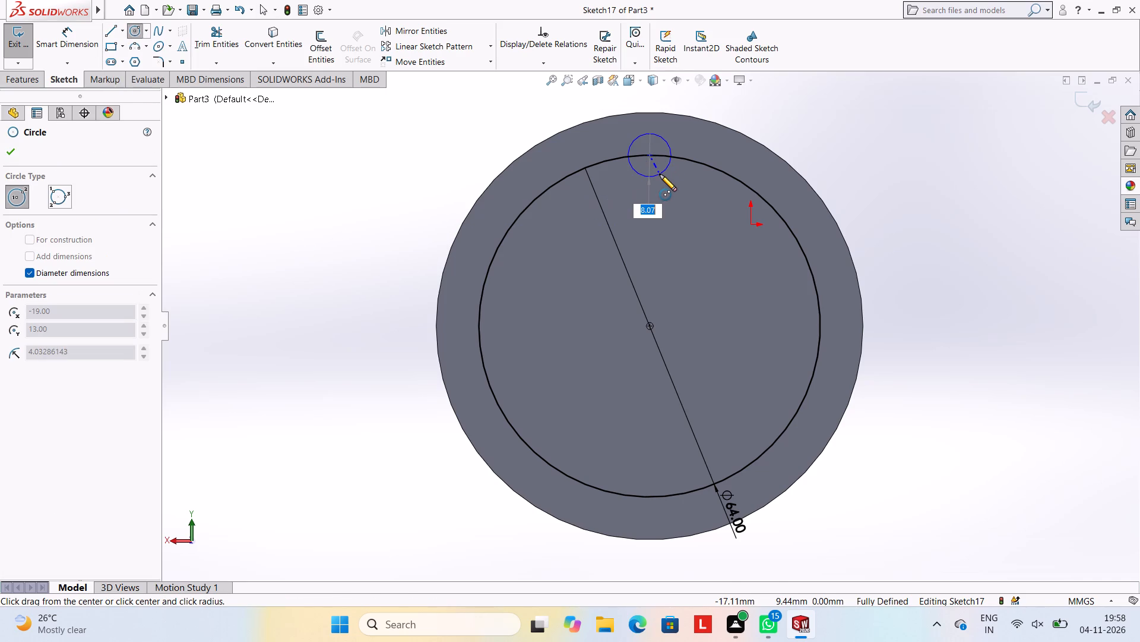
pyautogui.press('8')
pyautogui.press('Return')
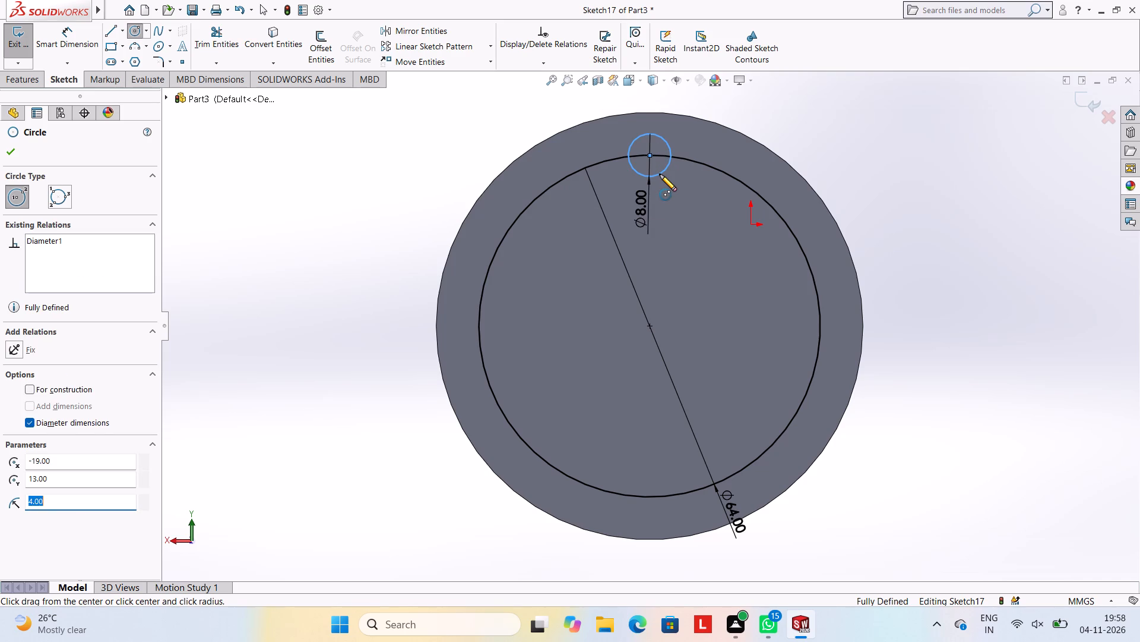
pyautogui.press('Escape')
pyautogui.press('Escape')
pyautogui.press('Escape')
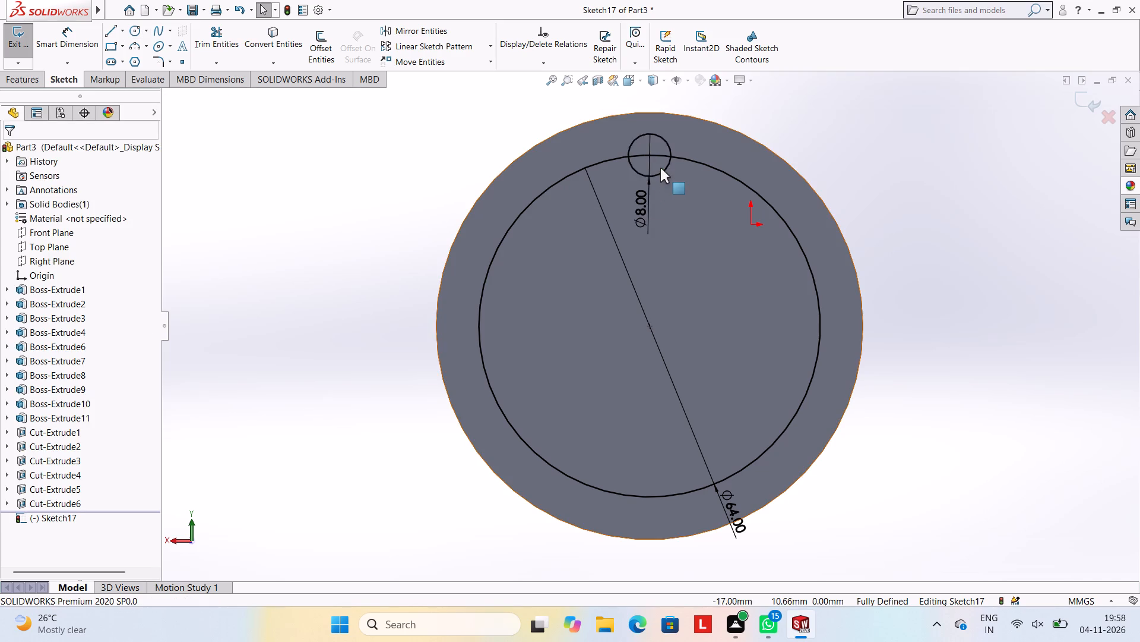
# Circular-pattern the 8 mm circle about the flange centre with 4 equally spaced instances over 360 degrees.
pyautogui.click(663, 171)
pyautogui.click(495, 49)
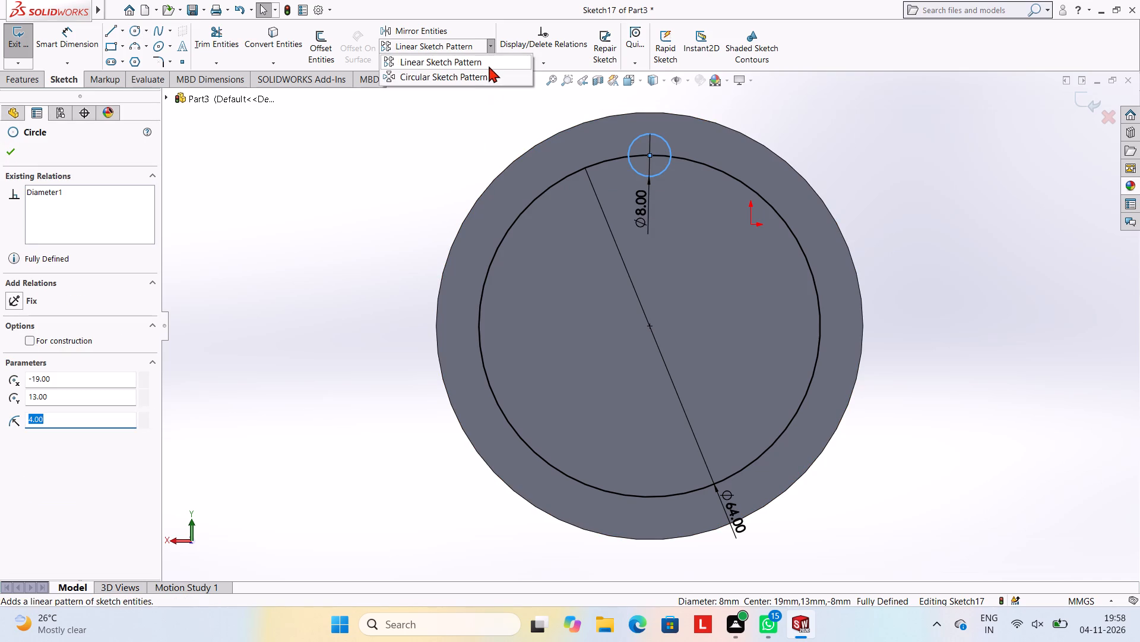
pyautogui.click(483, 73)
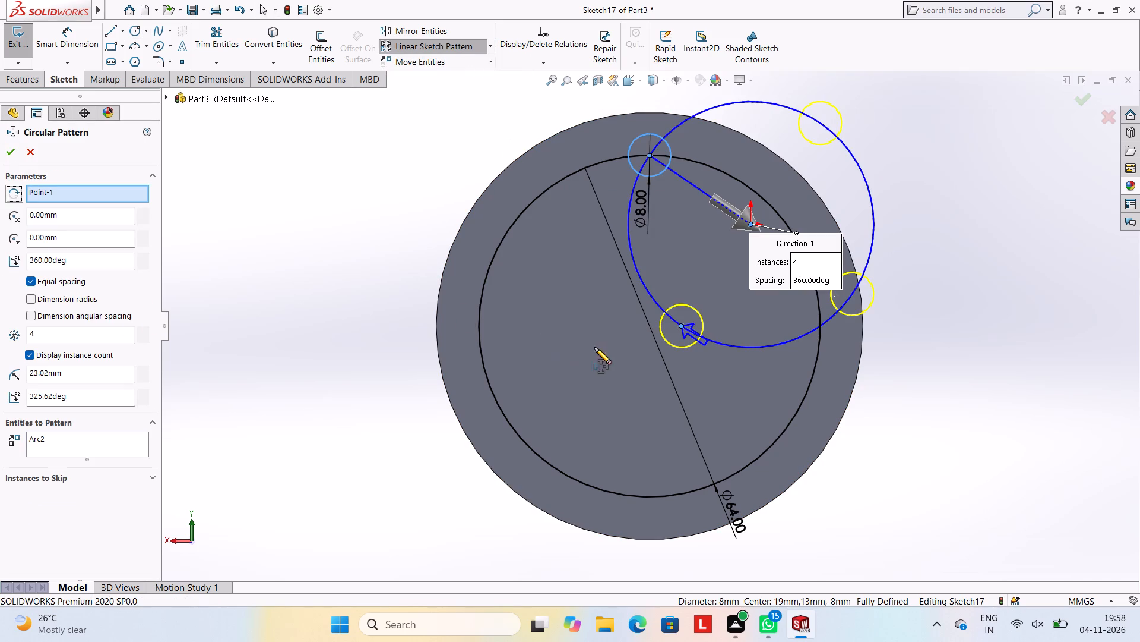
pyautogui.click(647, 327)
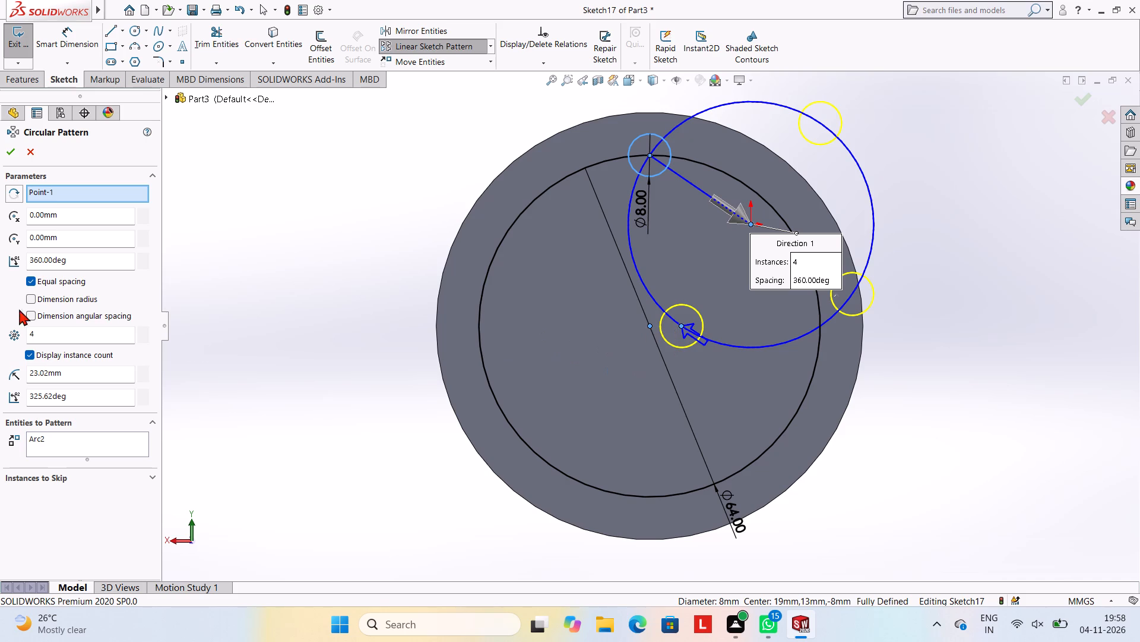
pyautogui.click(68, 190)
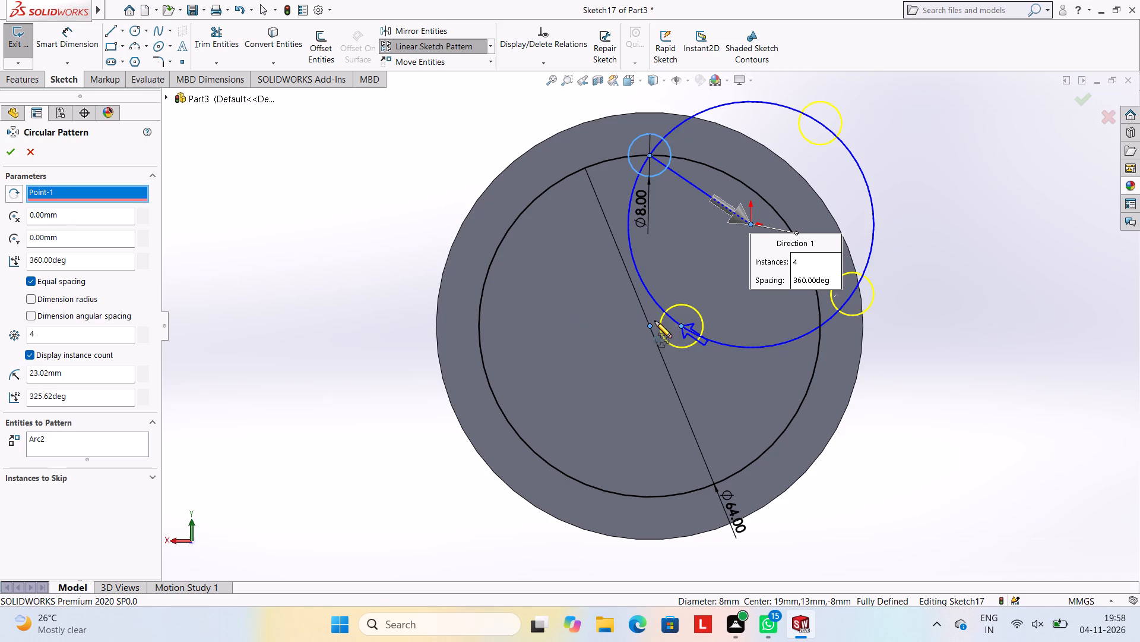
pyautogui.click(648, 326)
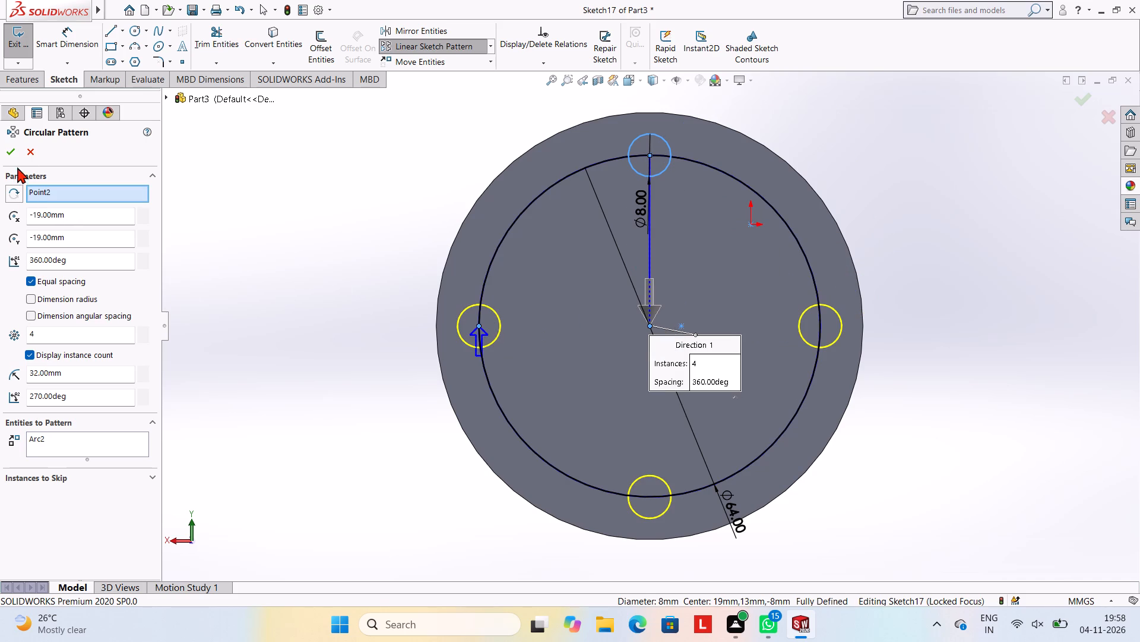
pyautogui.click(11, 146)
pyautogui.press('Escape')
pyautogui.press('Escape')
pyautogui.press('Escape')
pyautogui.press('Escape')
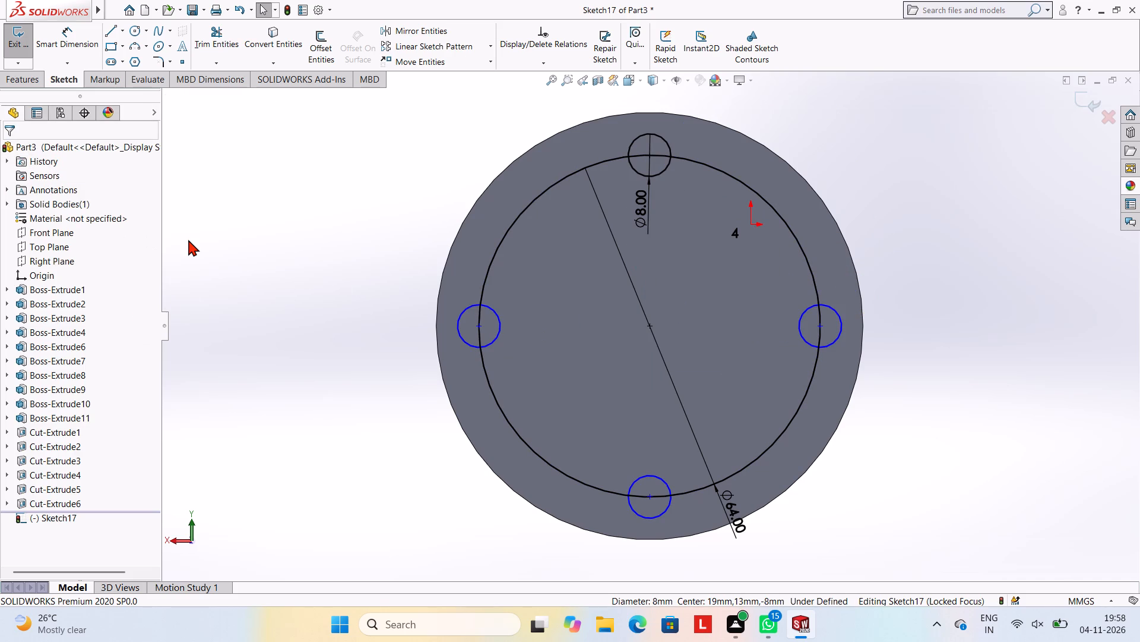
pyautogui.press('Escape')
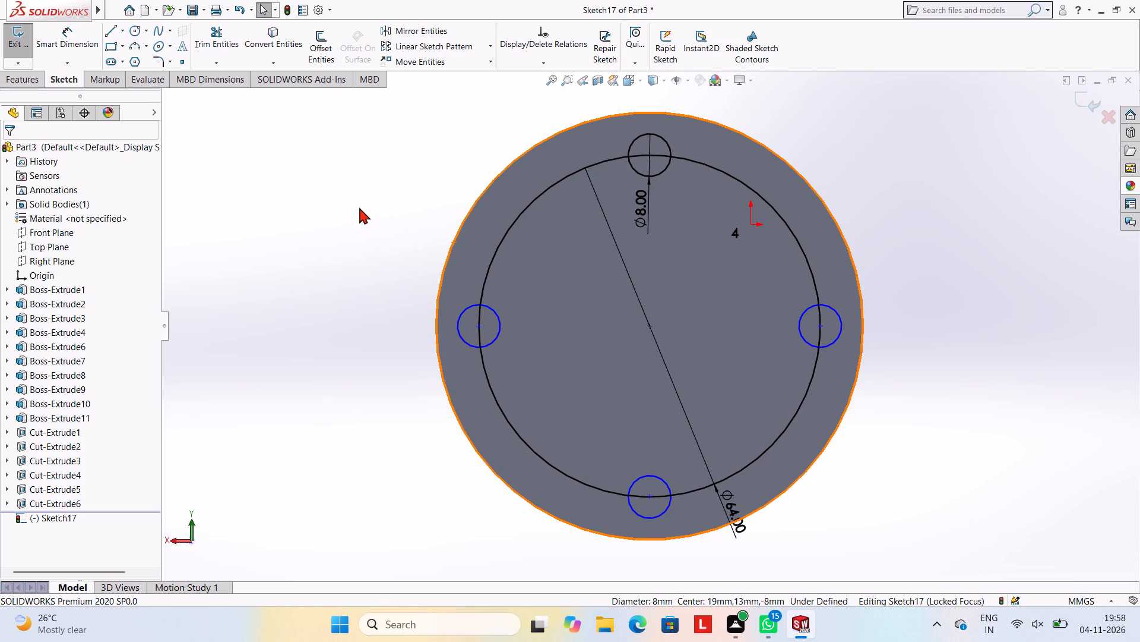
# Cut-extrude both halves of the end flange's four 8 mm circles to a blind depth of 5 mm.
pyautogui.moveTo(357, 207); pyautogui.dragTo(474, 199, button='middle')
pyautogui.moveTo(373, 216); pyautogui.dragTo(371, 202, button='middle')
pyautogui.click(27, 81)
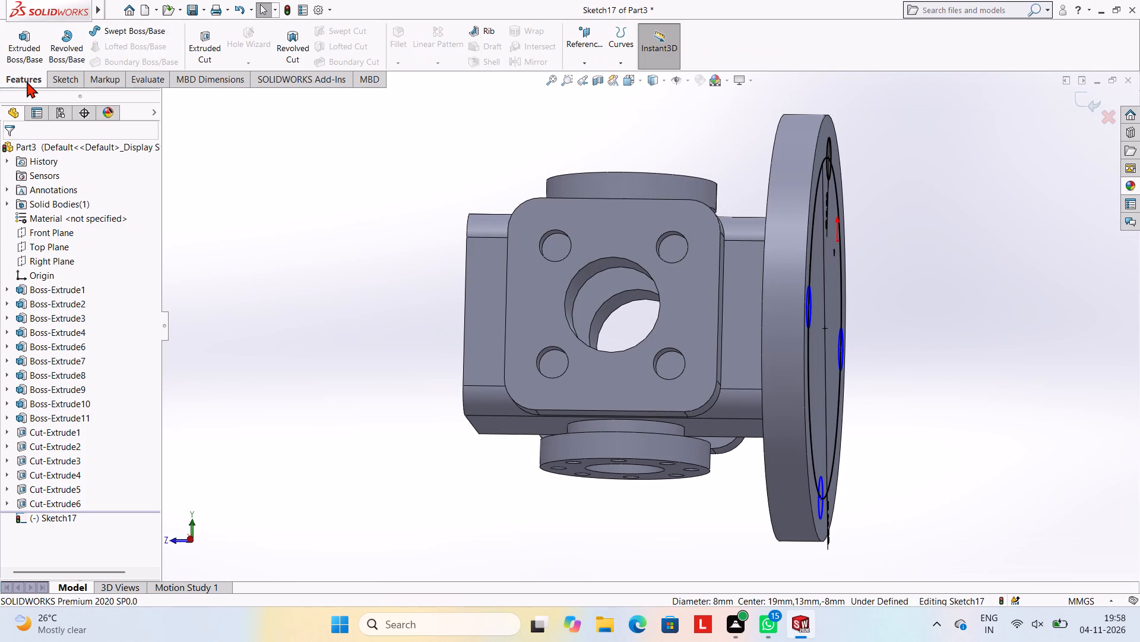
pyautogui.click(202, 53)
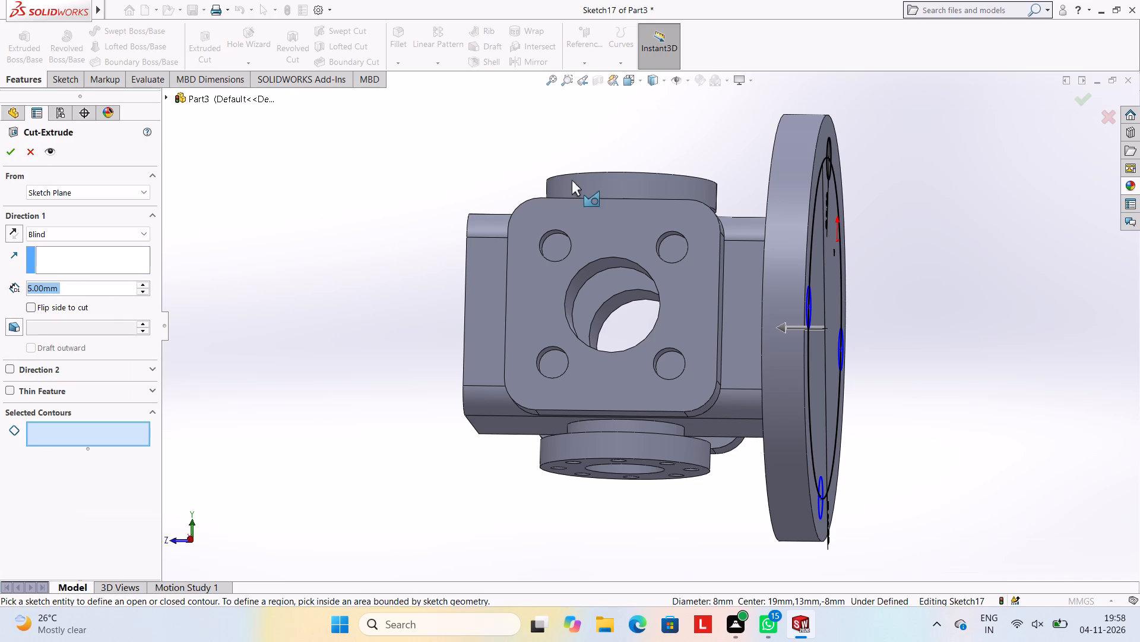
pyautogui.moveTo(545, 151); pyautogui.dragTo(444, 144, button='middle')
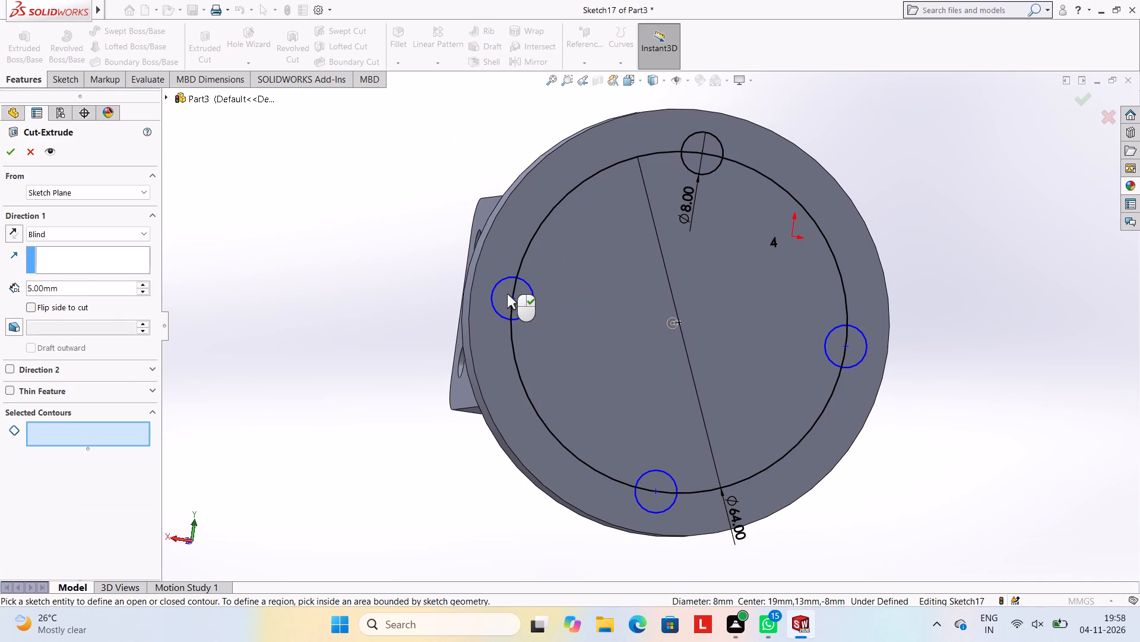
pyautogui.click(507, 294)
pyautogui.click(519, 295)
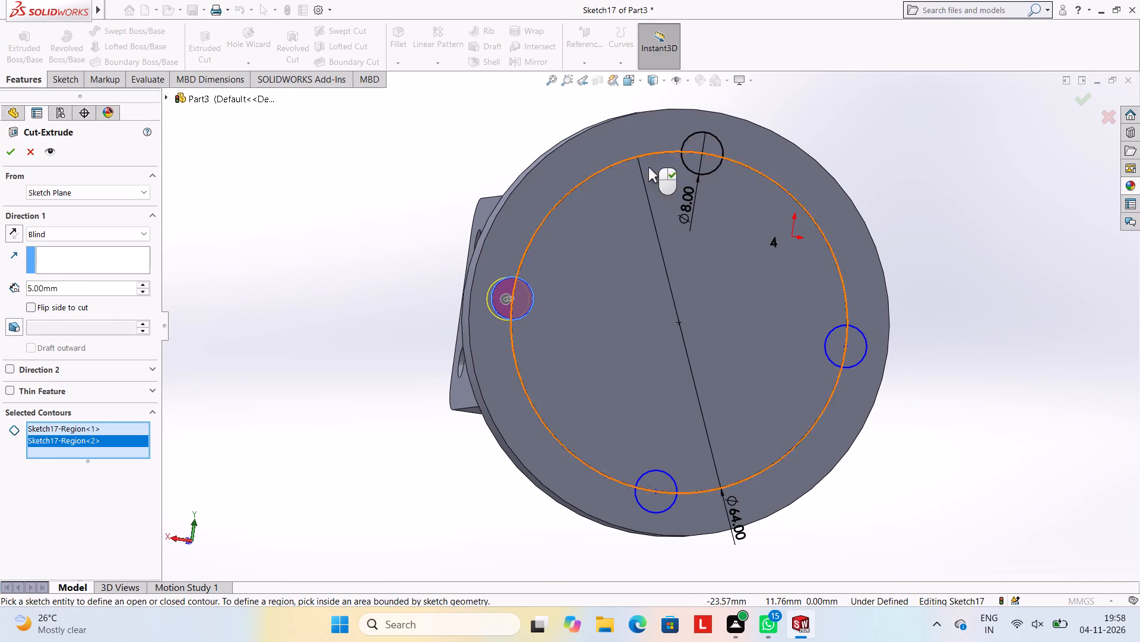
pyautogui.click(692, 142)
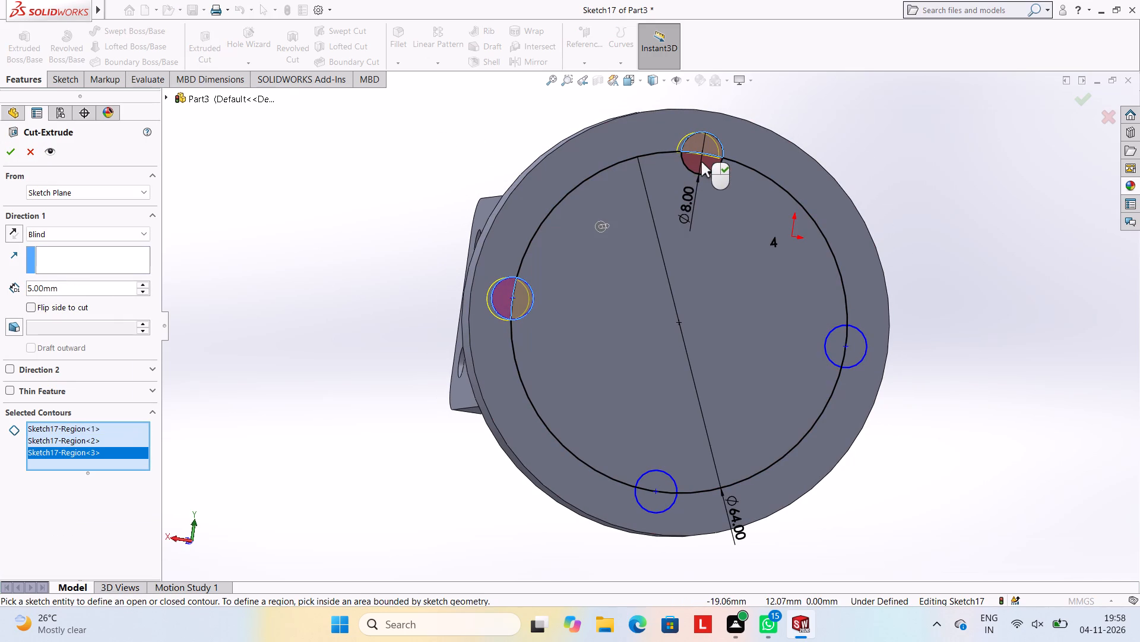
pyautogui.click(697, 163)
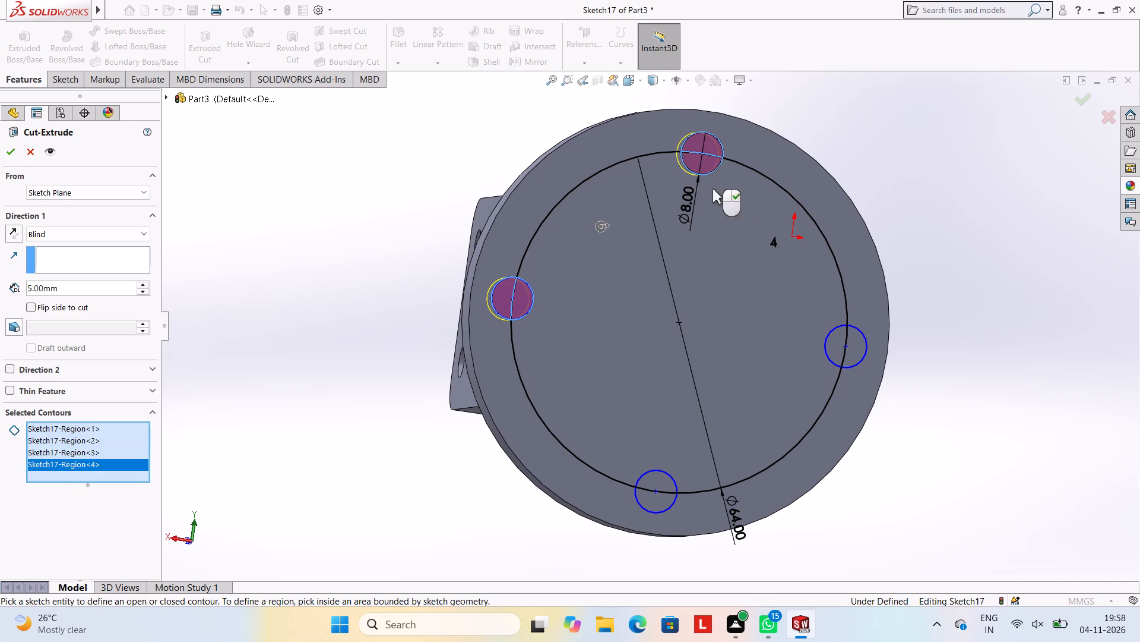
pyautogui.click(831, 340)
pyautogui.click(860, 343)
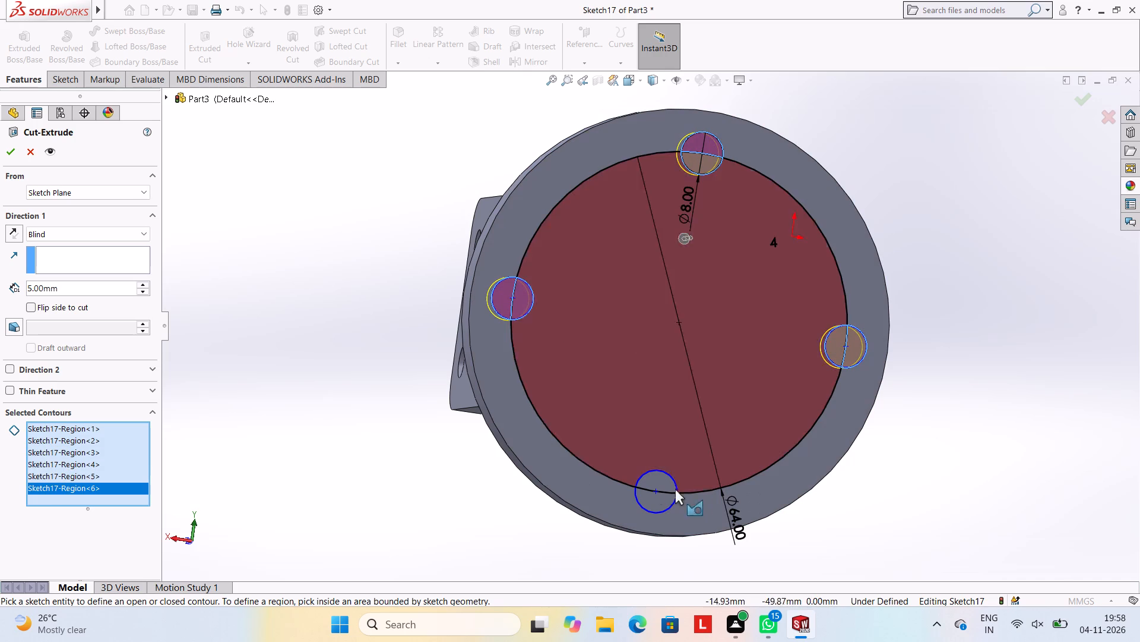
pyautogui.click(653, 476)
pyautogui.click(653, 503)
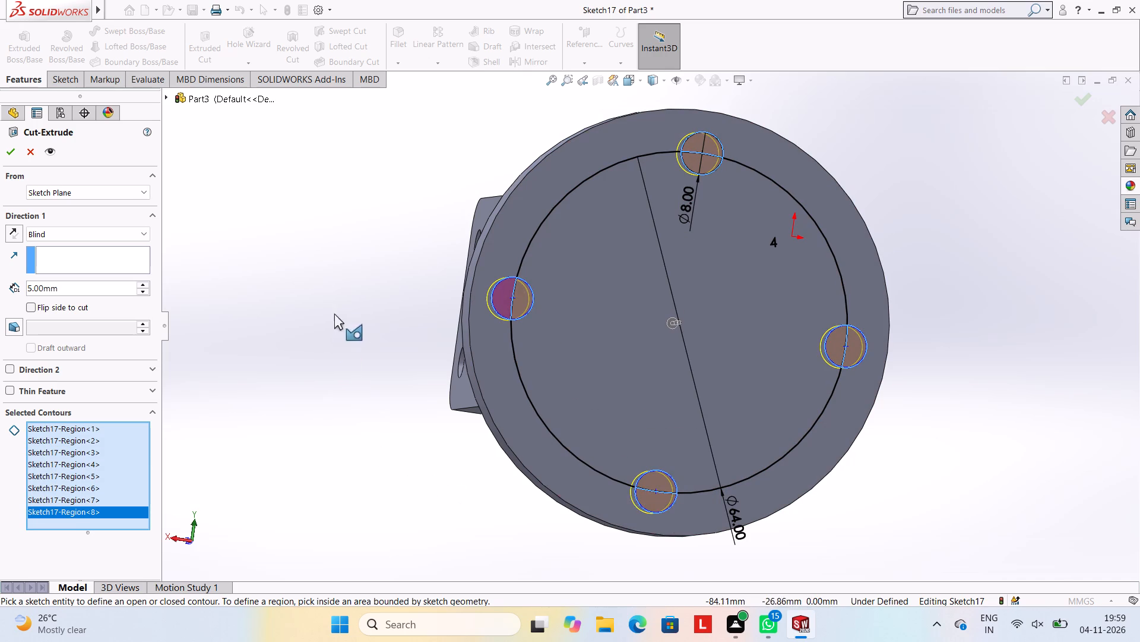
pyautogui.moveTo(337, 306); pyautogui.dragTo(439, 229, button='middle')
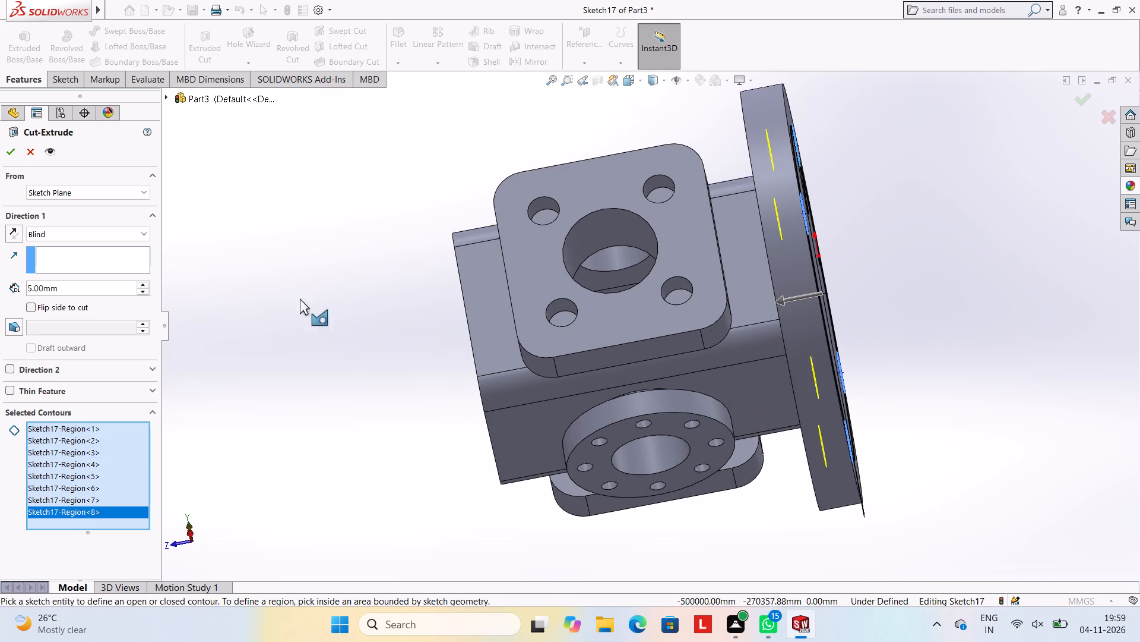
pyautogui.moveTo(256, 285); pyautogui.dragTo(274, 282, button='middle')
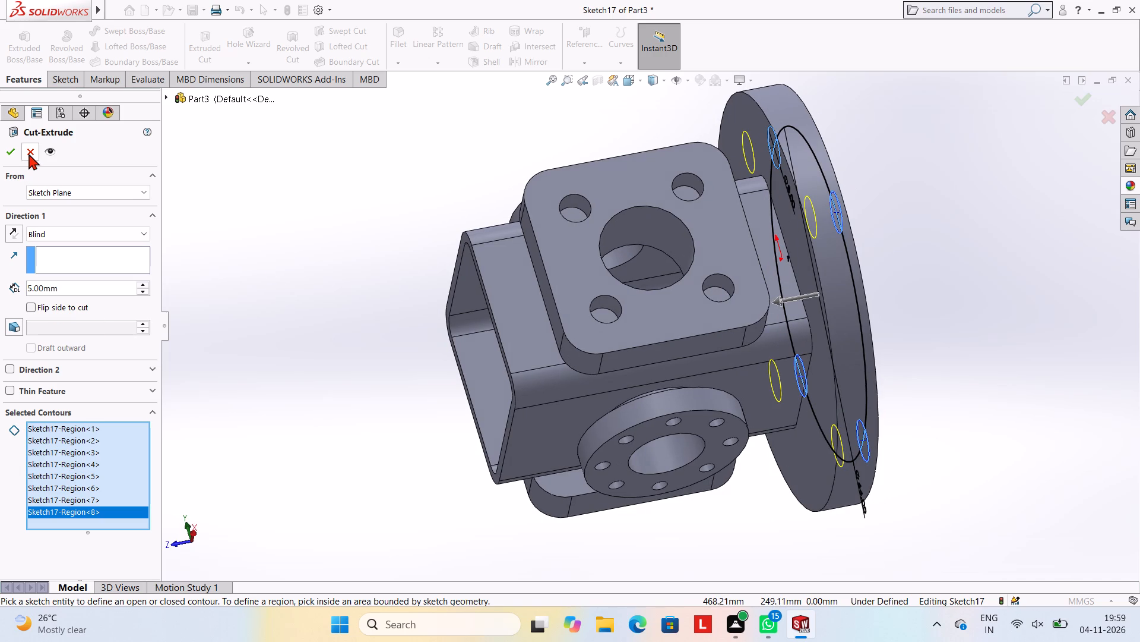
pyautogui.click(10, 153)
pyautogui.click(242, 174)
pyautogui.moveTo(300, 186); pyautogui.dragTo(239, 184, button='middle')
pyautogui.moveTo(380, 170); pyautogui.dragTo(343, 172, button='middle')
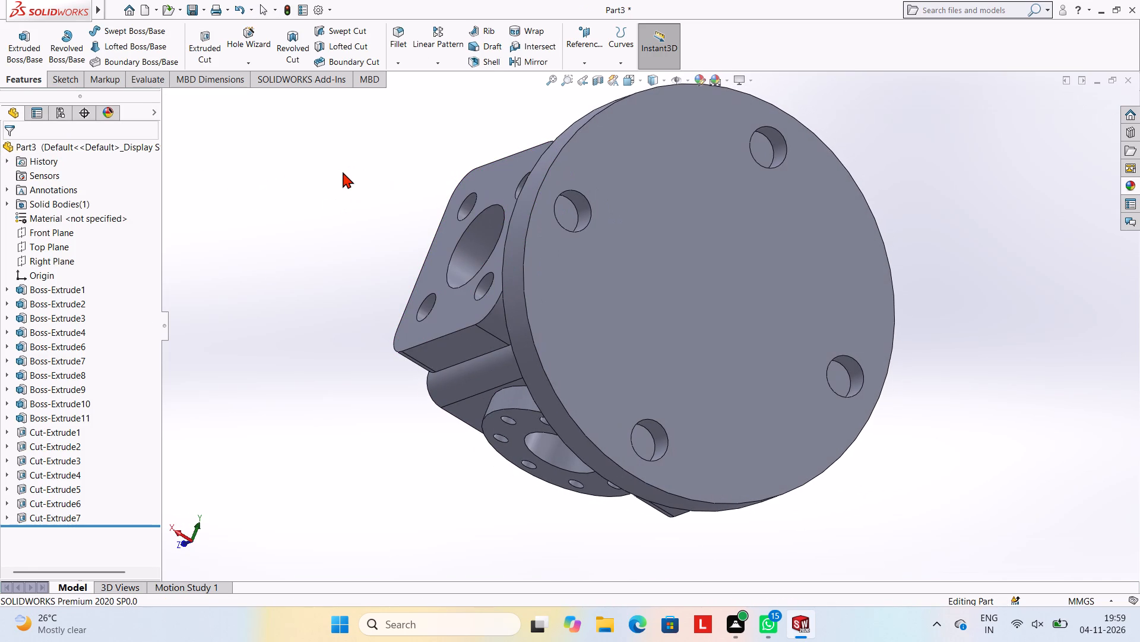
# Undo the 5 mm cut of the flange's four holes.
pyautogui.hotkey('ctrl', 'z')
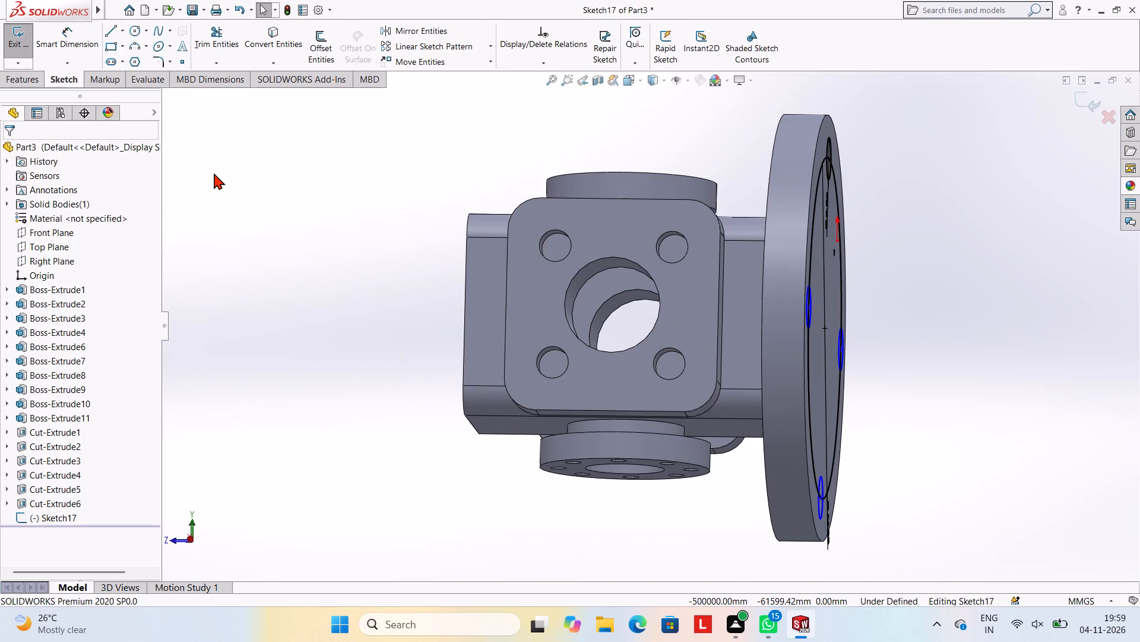
# Delete the 64 mm diameter circle from the end flange sketch.
pyautogui.moveTo(353, 194); pyautogui.dragTo(248, 190, button='middle')
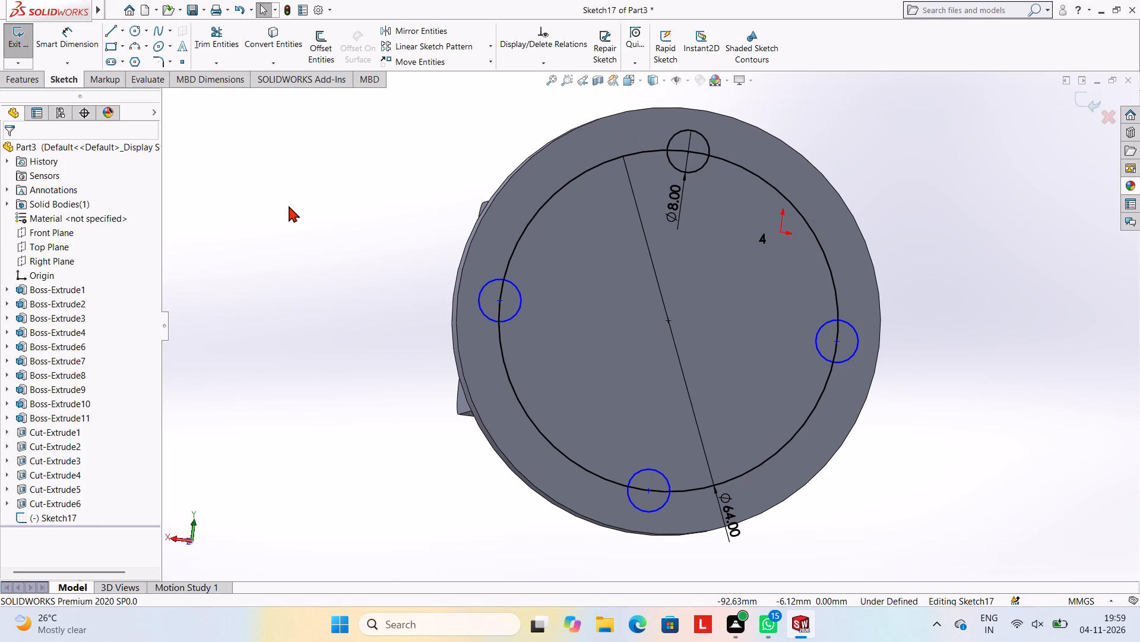
pyautogui.press('Escape')
pyautogui.press('Escape')
pyautogui.click(537, 209)
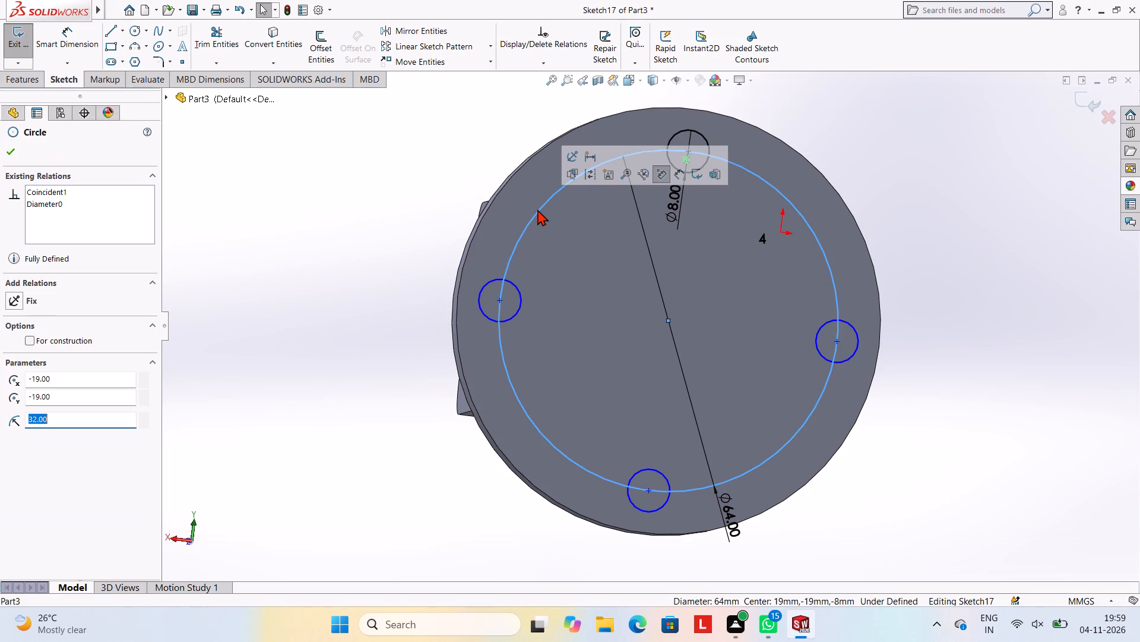
pyautogui.press('Delete')
pyautogui.click(488, 310)
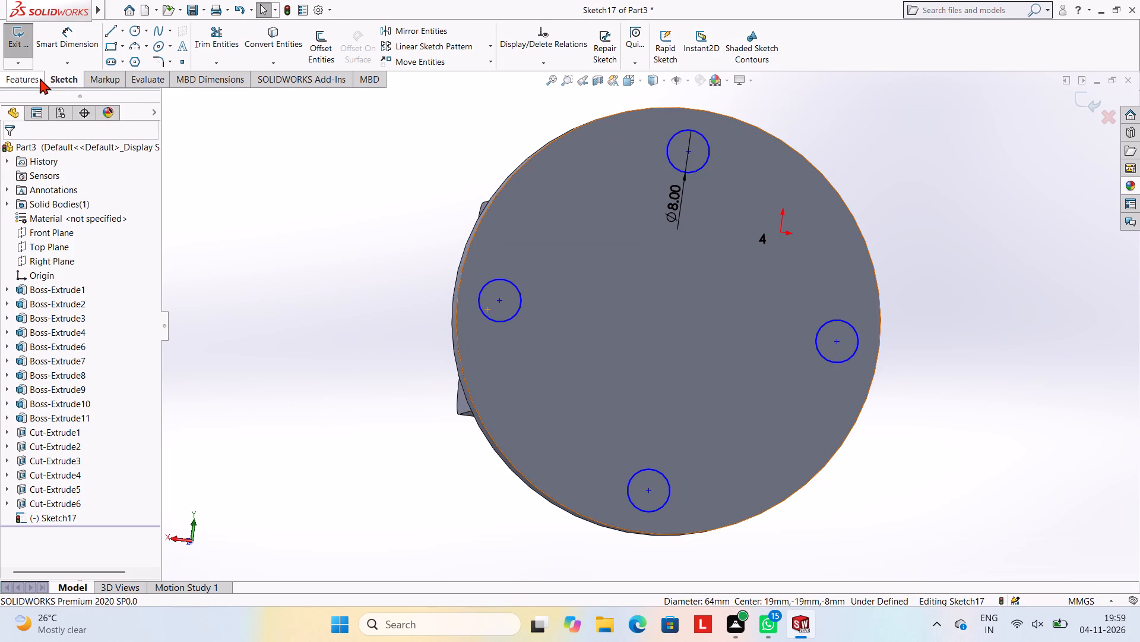
# Cut-extrude the end flange's four 8 mm circles to a blind depth of 8 mm.
pyautogui.click(24, 79)
pyautogui.click(195, 37)
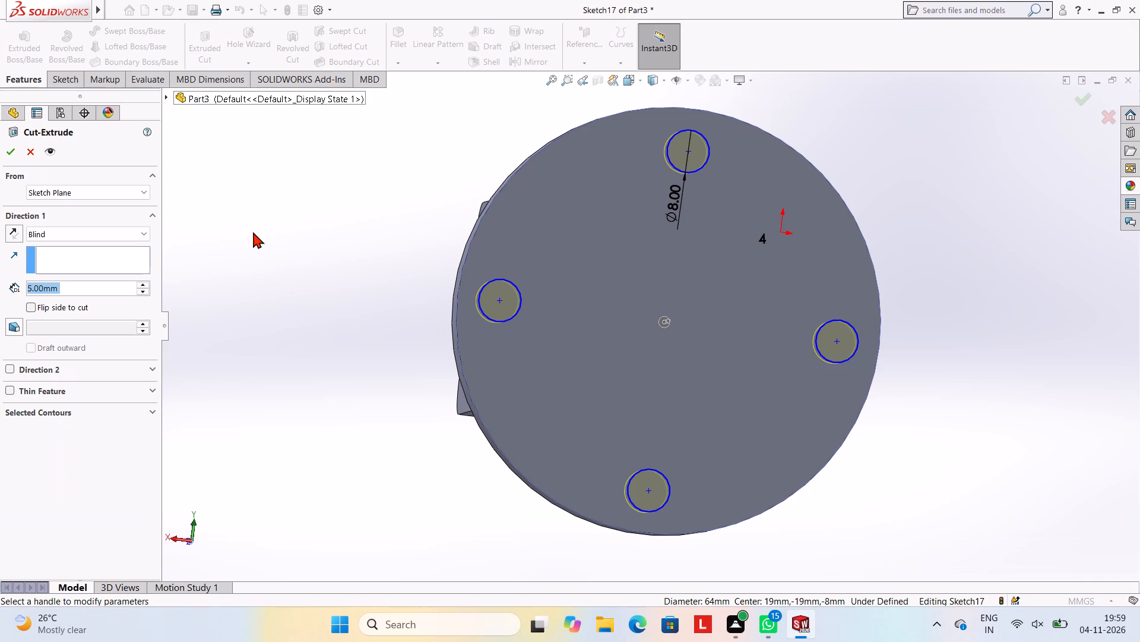
pyautogui.press('8')
pyautogui.press('Return')
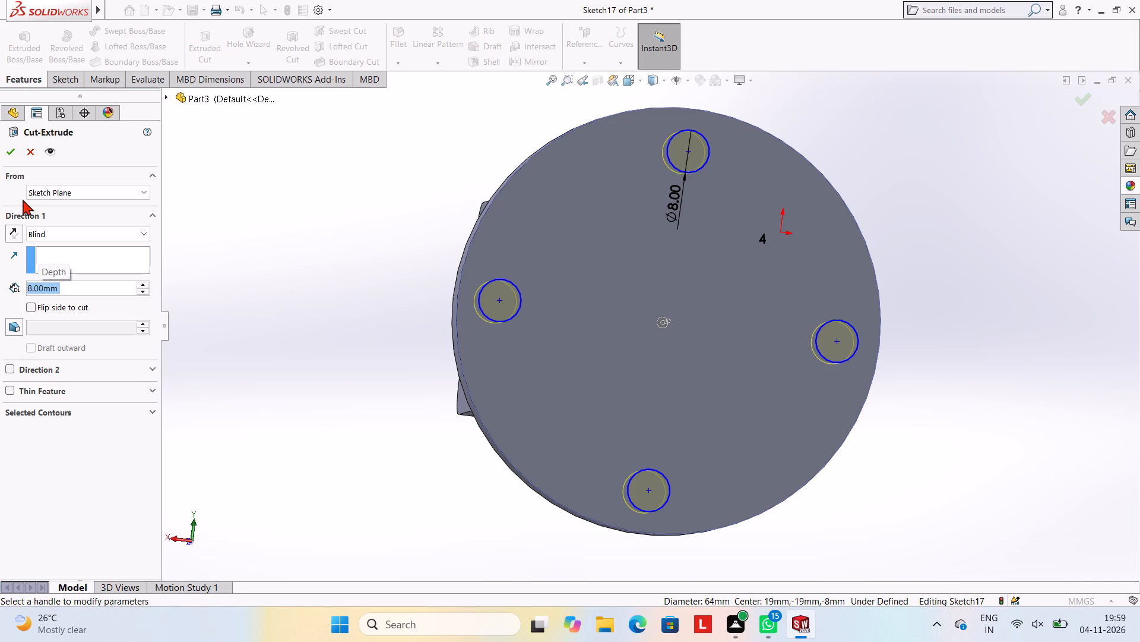
pyautogui.click(12, 156)
pyautogui.click(262, 198)
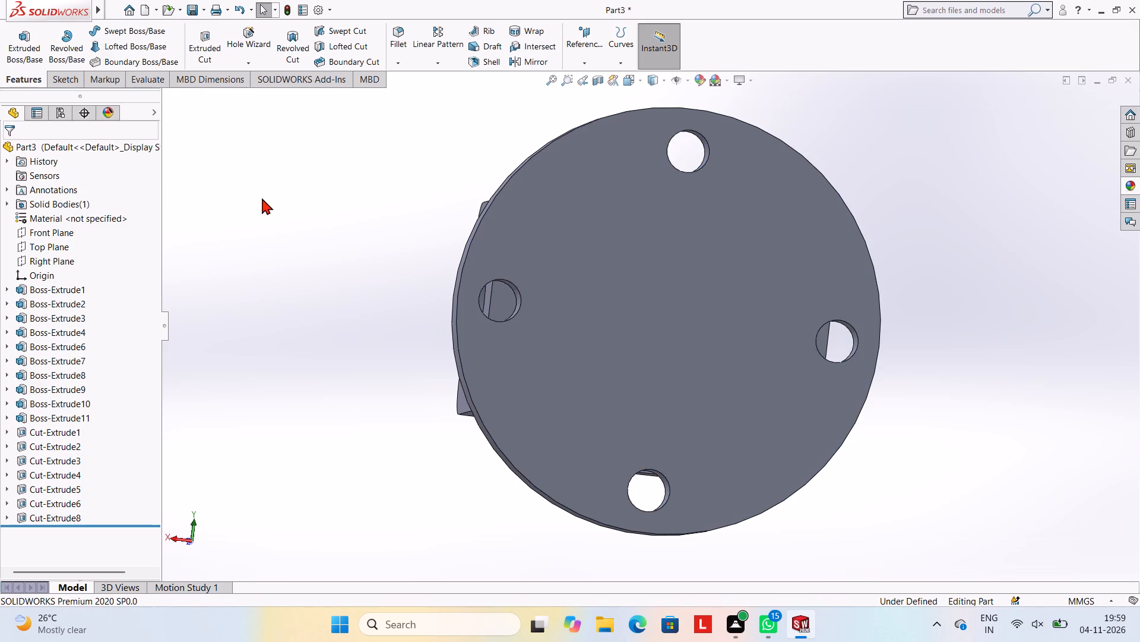
# Fillet the edge loop where the square tube meets the end flange with a 6 mm radius.
pyautogui.moveTo(262, 198); pyautogui.dragTo(379, 200, button='middle')
pyautogui.scroll(1, 496, 273)
pyautogui.moveTo(490, 276); pyautogui.dragTo(530, 197, button='middle')
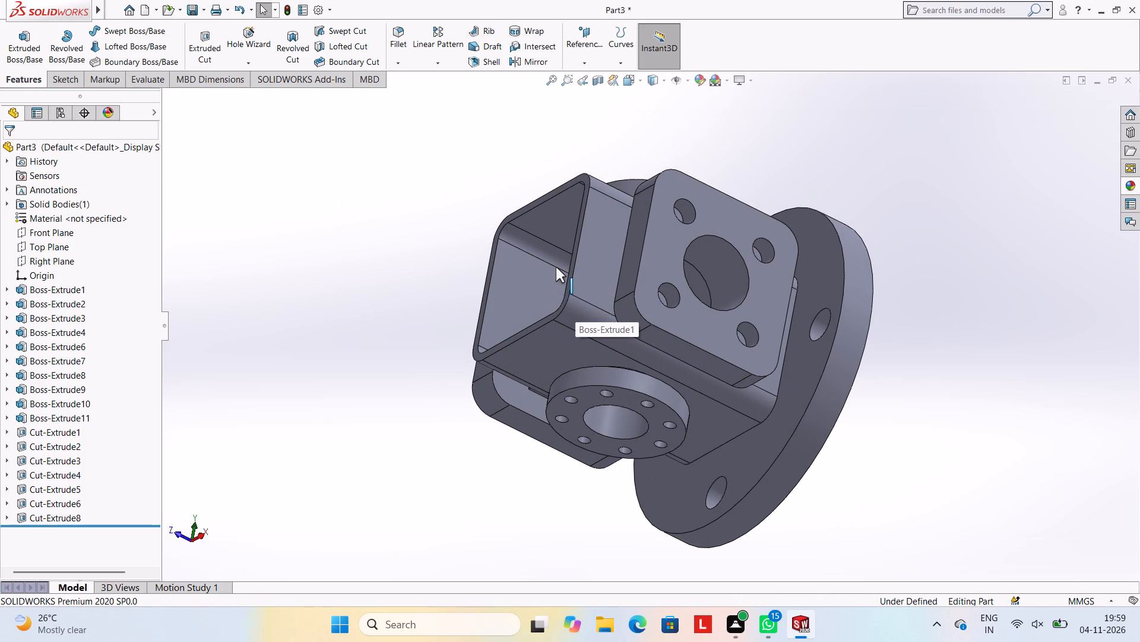
pyautogui.moveTo(557, 212); pyautogui.dragTo(601, 159, button='middle')
pyautogui.scroll(1, 601, 159)
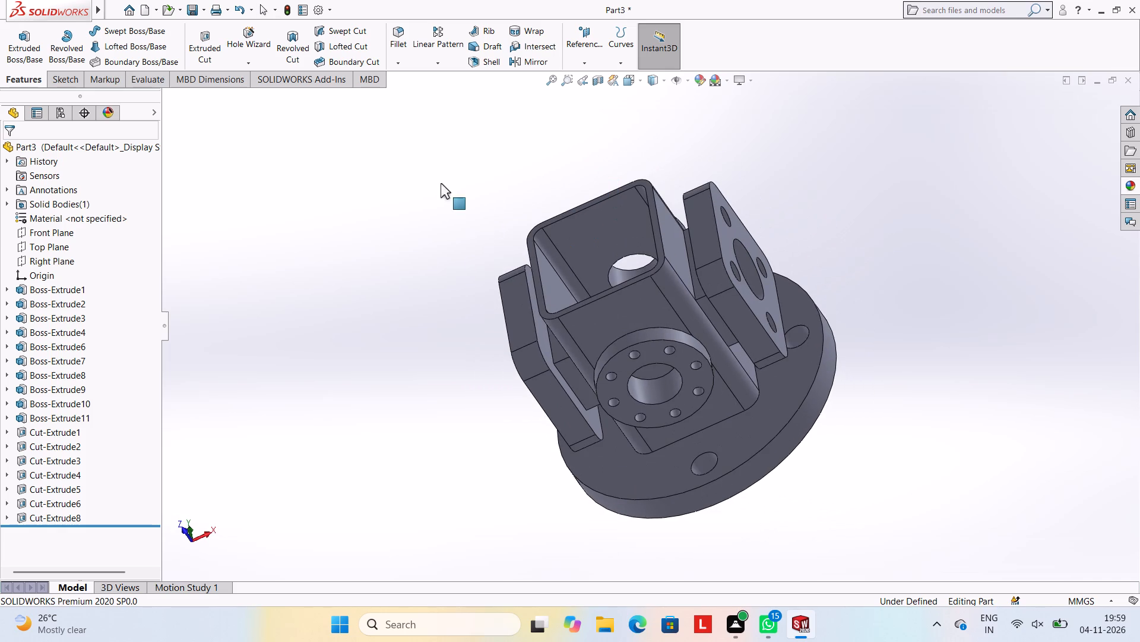
pyautogui.click(398, 62)
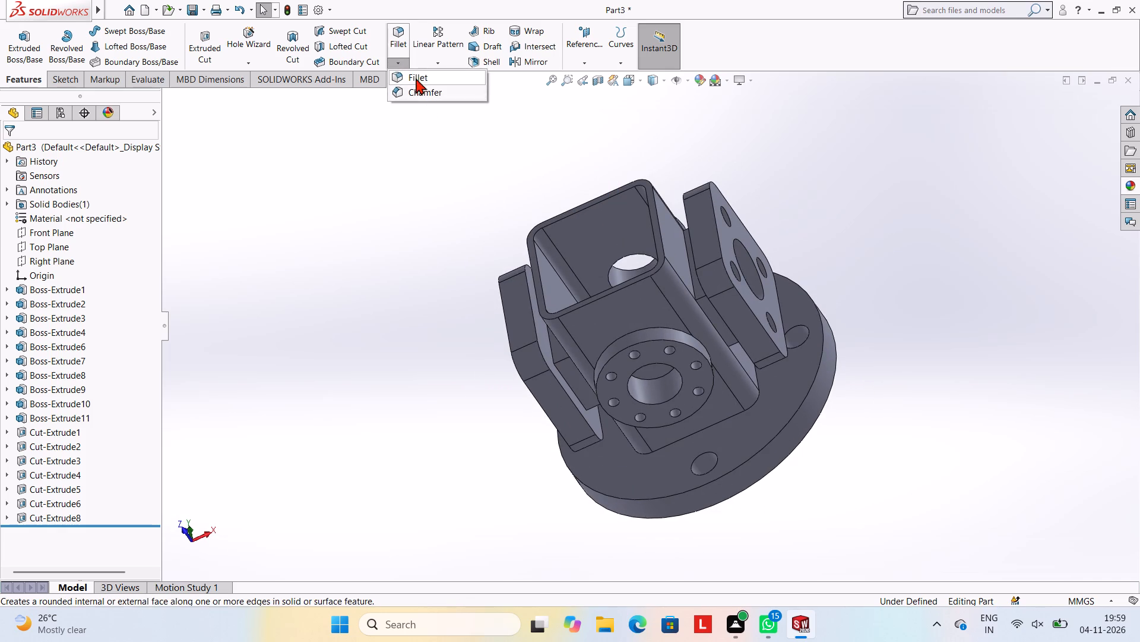
pyautogui.click(416, 73)
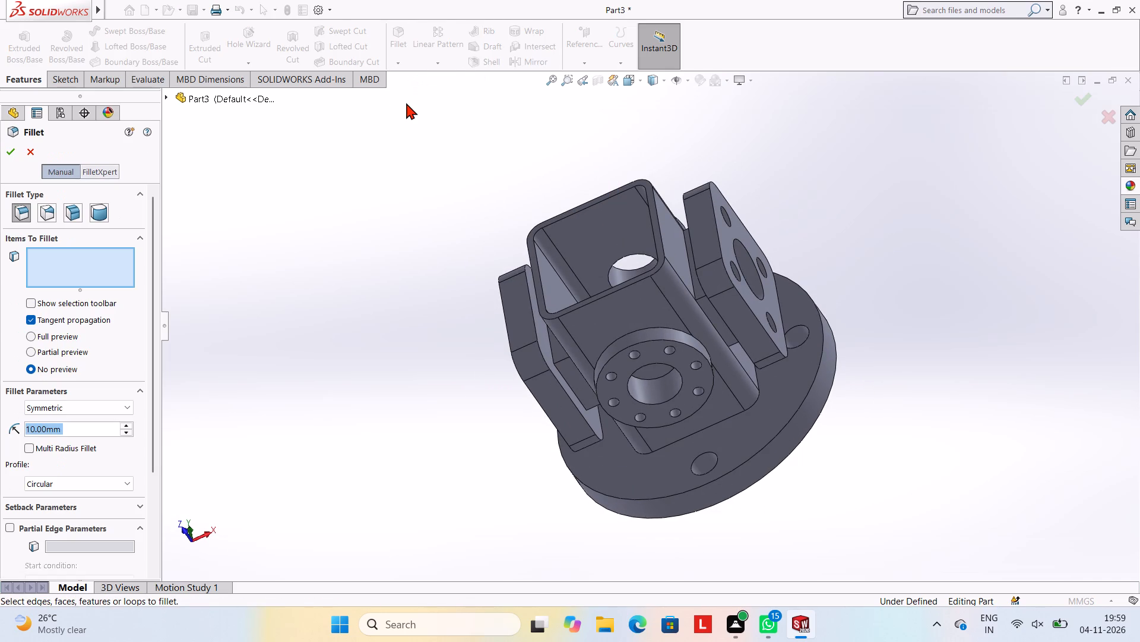
pyautogui.press('6')
pyautogui.press('Return')
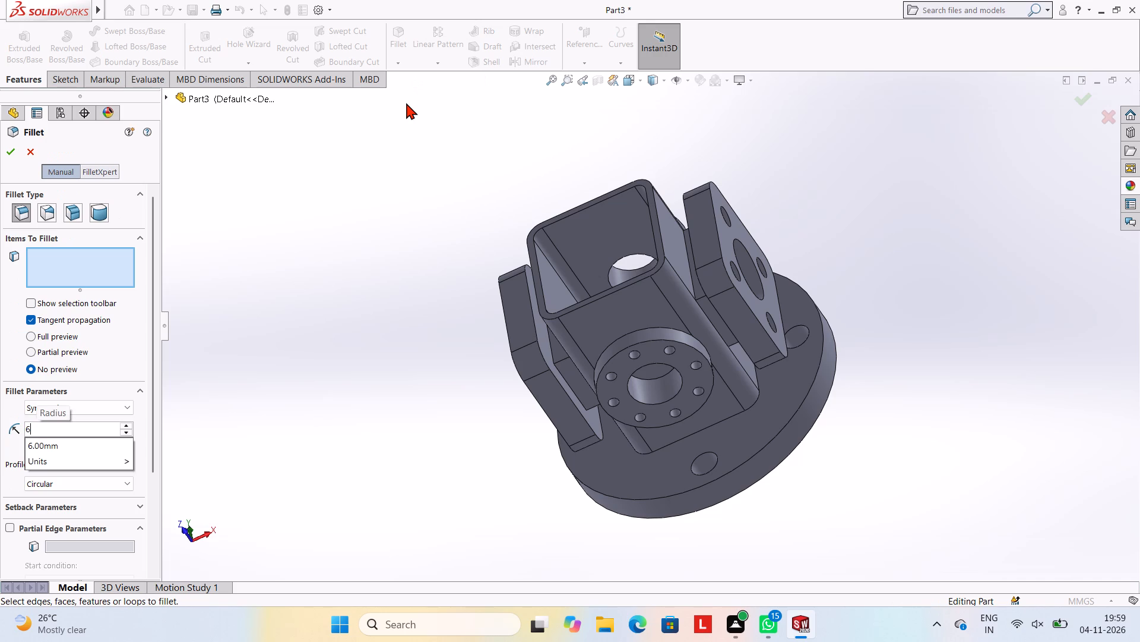
pyautogui.moveTo(788, 220); pyautogui.dragTo(813, 208, button='middle')
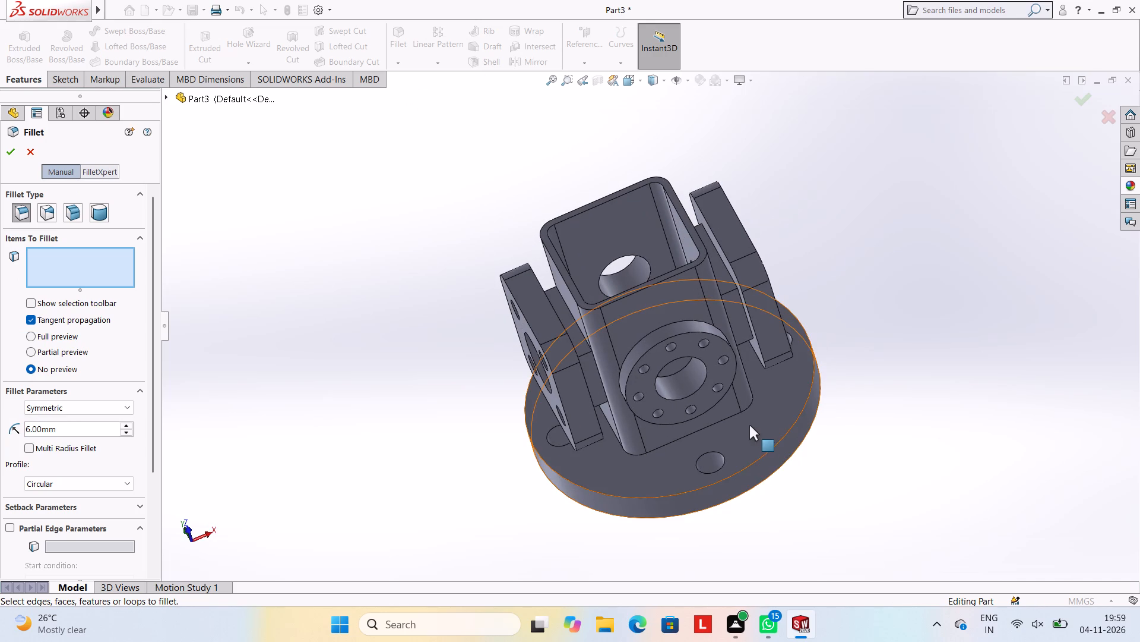
pyautogui.click(726, 419)
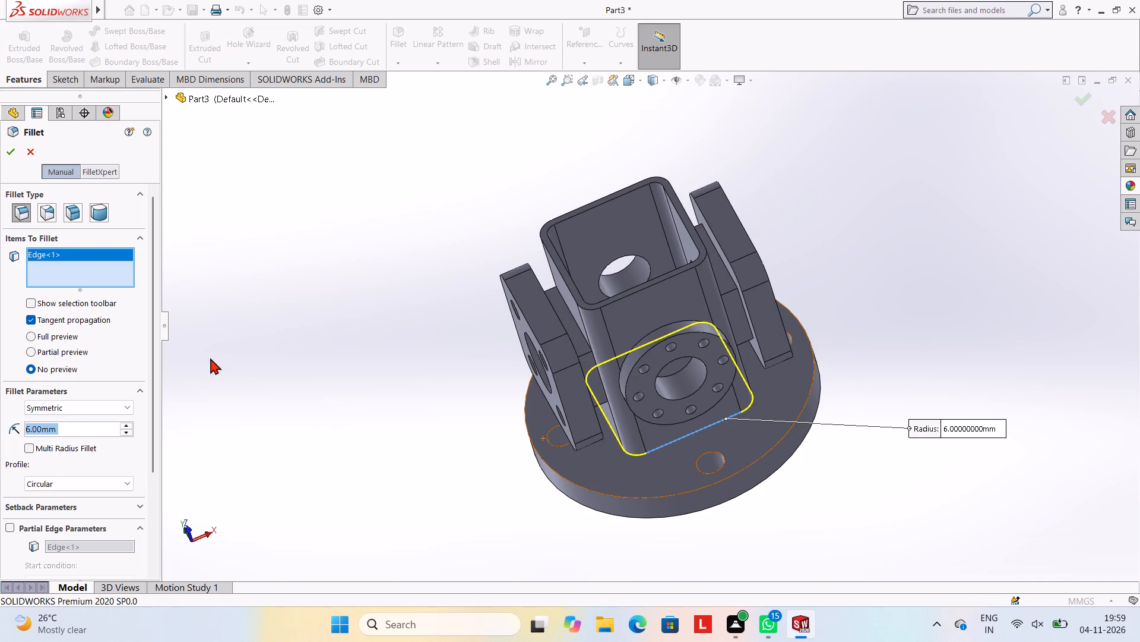
pyautogui.click(6, 156)
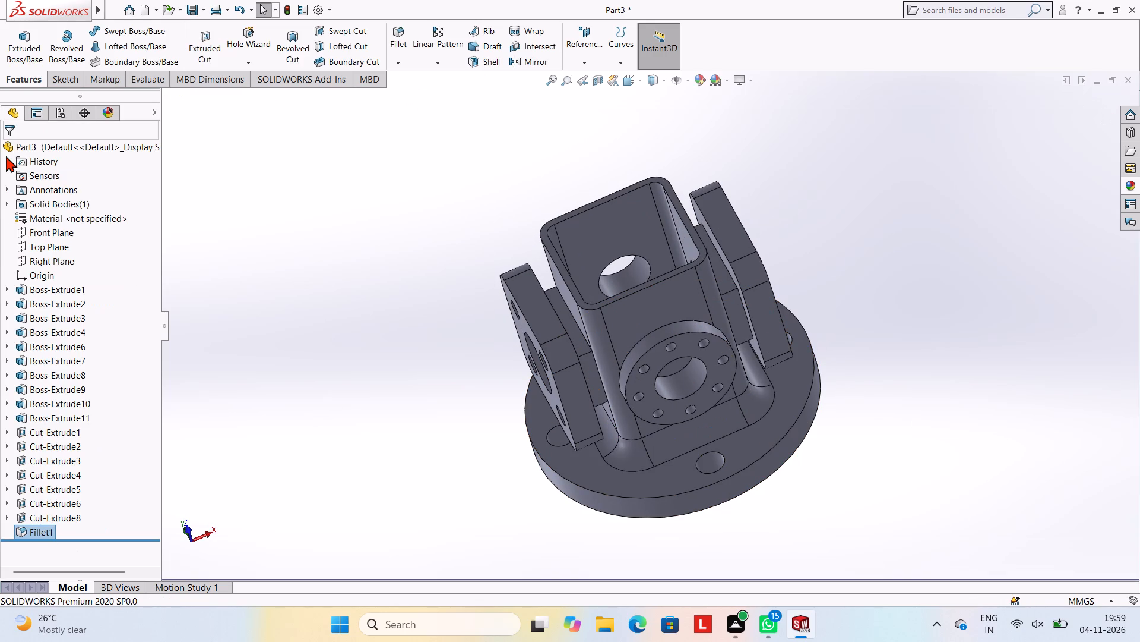
pyautogui.click(373, 235)
pyautogui.press('Escape')
# Examine the filleted part from all sides, including the flange's outer face and the tube's open end.
pyautogui.moveTo(876, 248); pyautogui.dragTo(907, 184, button='middle')
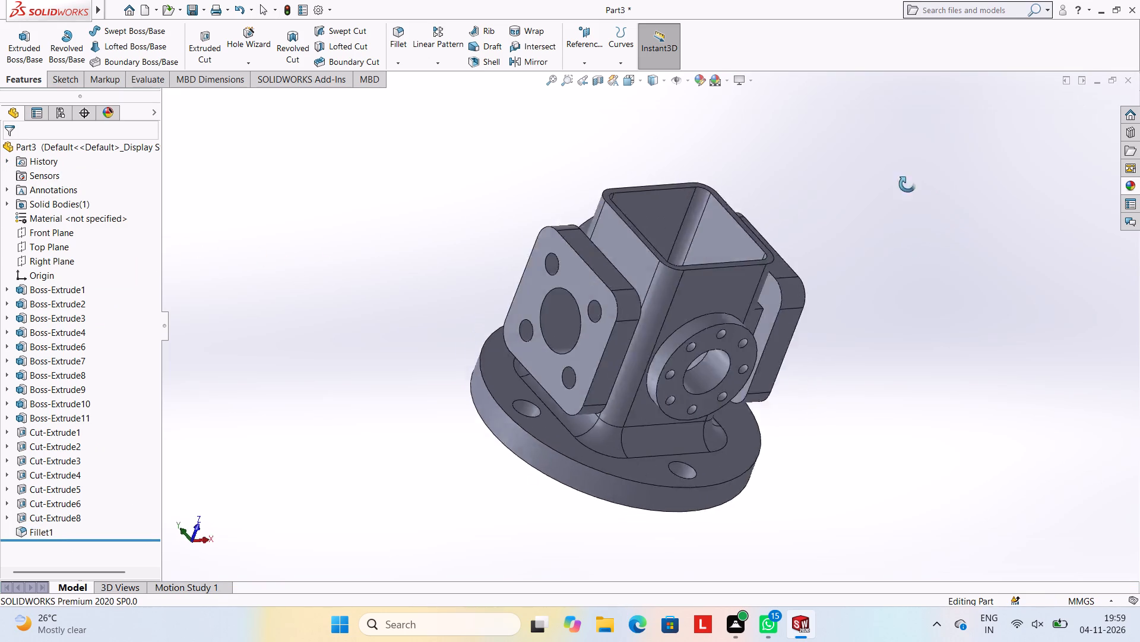
pyautogui.moveTo(907, 184); pyautogui.dragTo(711, 387, button='middle')
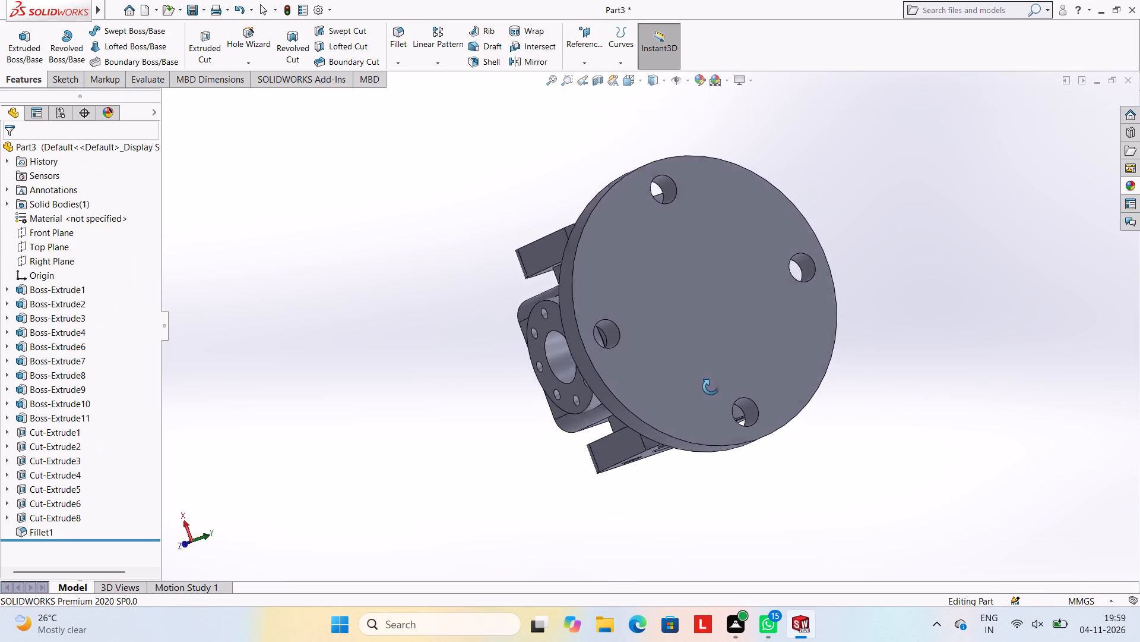
pyautogui.moveTo(711, 387); pyautogui.dragTo(924, 215, button='middle')
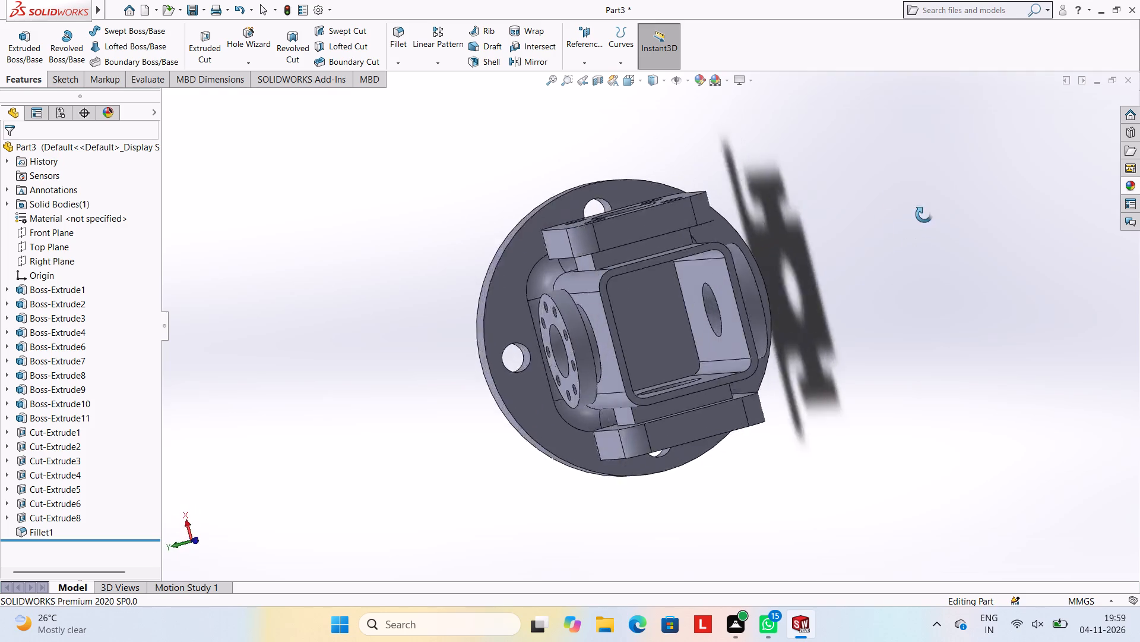
pyautogui.moveTo(924, 215); pyautogui.dragTo(882, 194, button='middle')
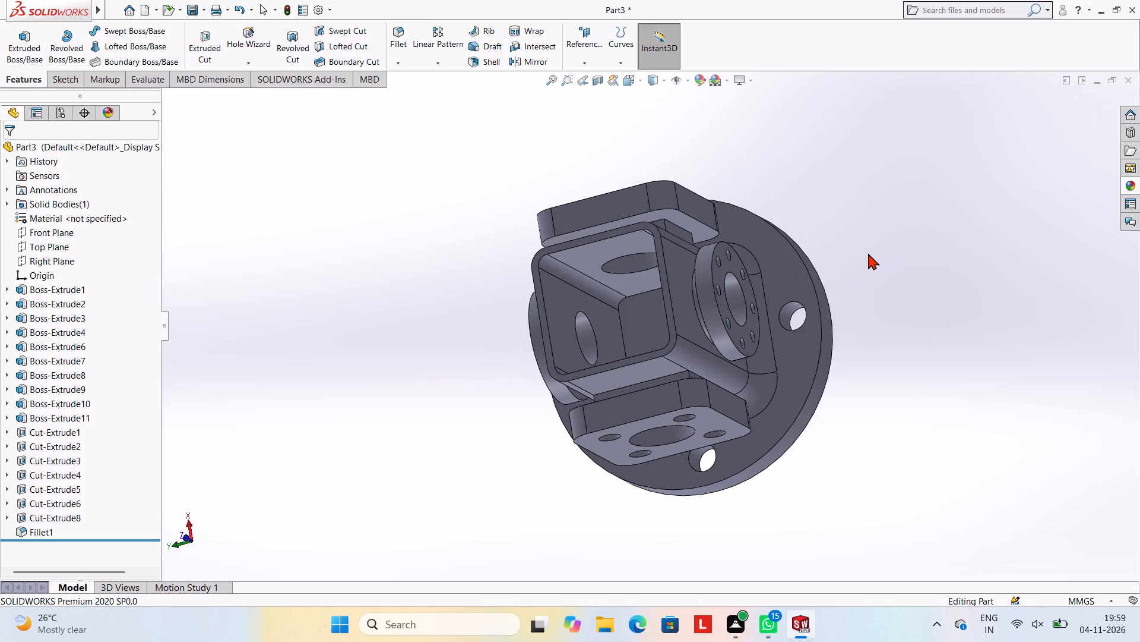
pyautogui.moveTo(872, 254); pyautogui.dragTo(928, 188, button='middle')
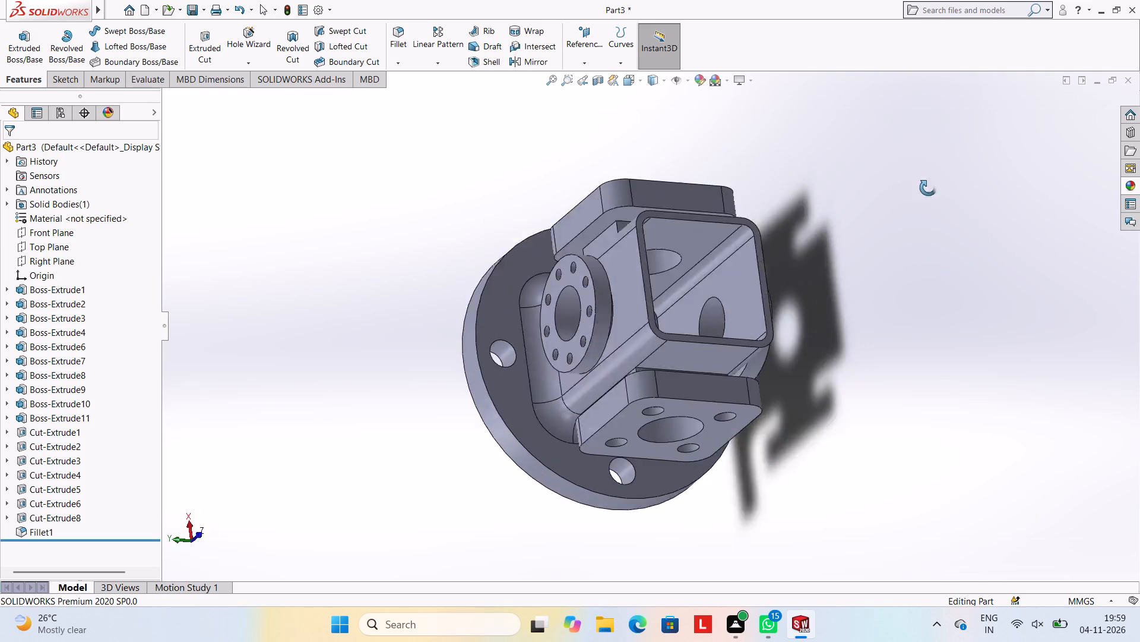
pyautogui.moveTo(928, 188); pyautogui.dragTo(911, 173, button='middle')
pyautogui.moveTo(889, 360); pyautogui.dragTo(837, 251, button='middle')
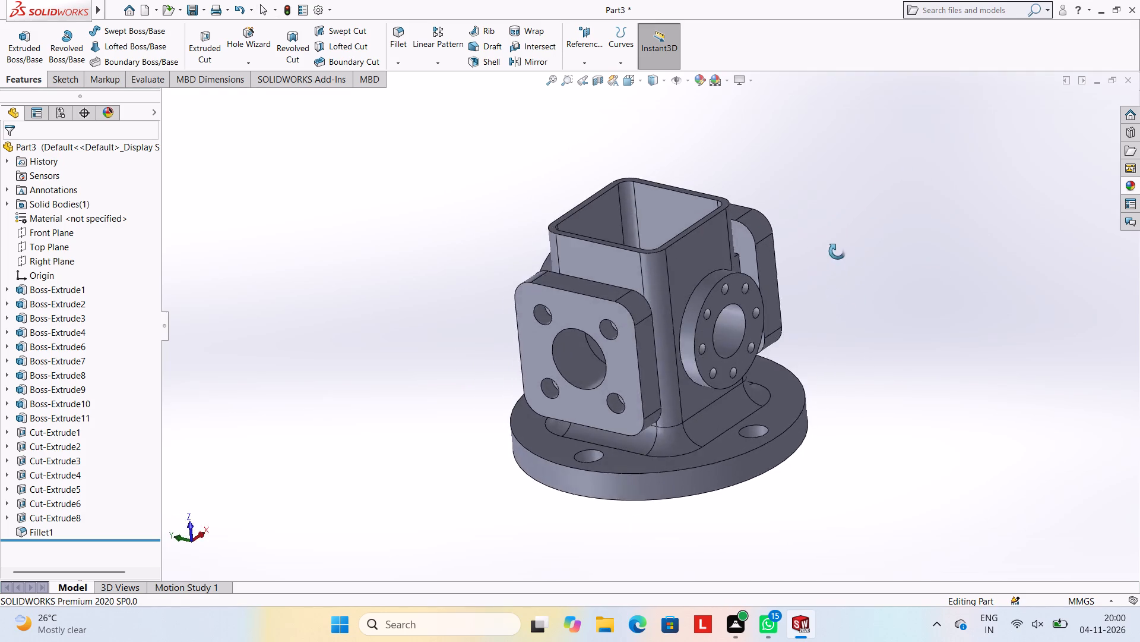
pyautogui.moveTo(837, 251); pyautogui.dragTo(835, 303, button='middle')
pyautogui.press('Escape')
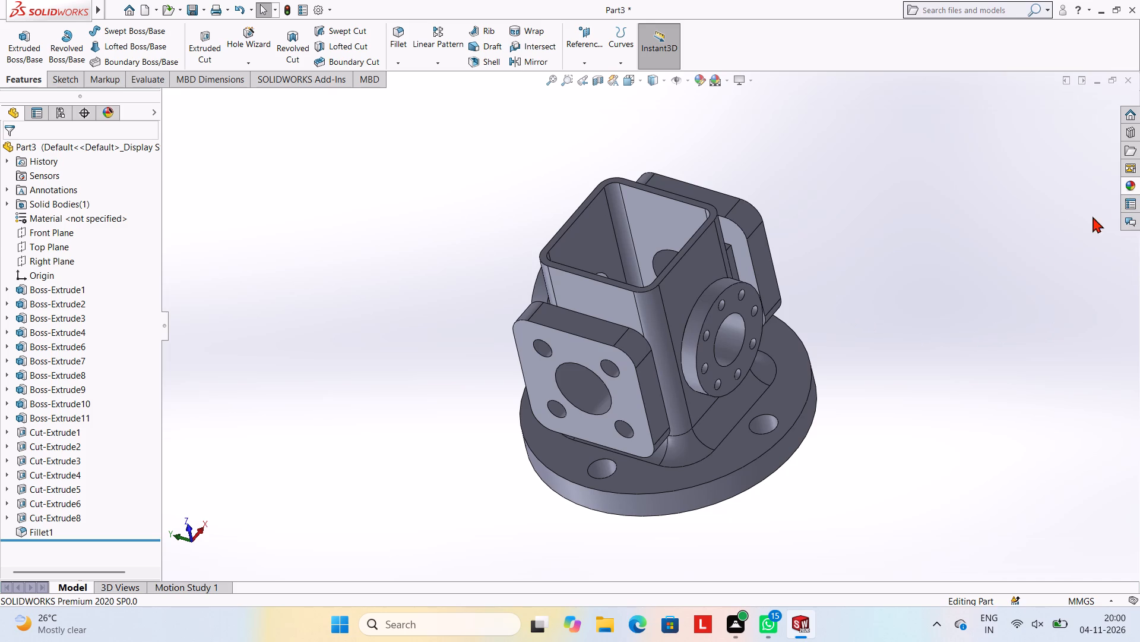
# Apply the Blue LED appearance to the whole part.
pyautogui.click(1136, 183)
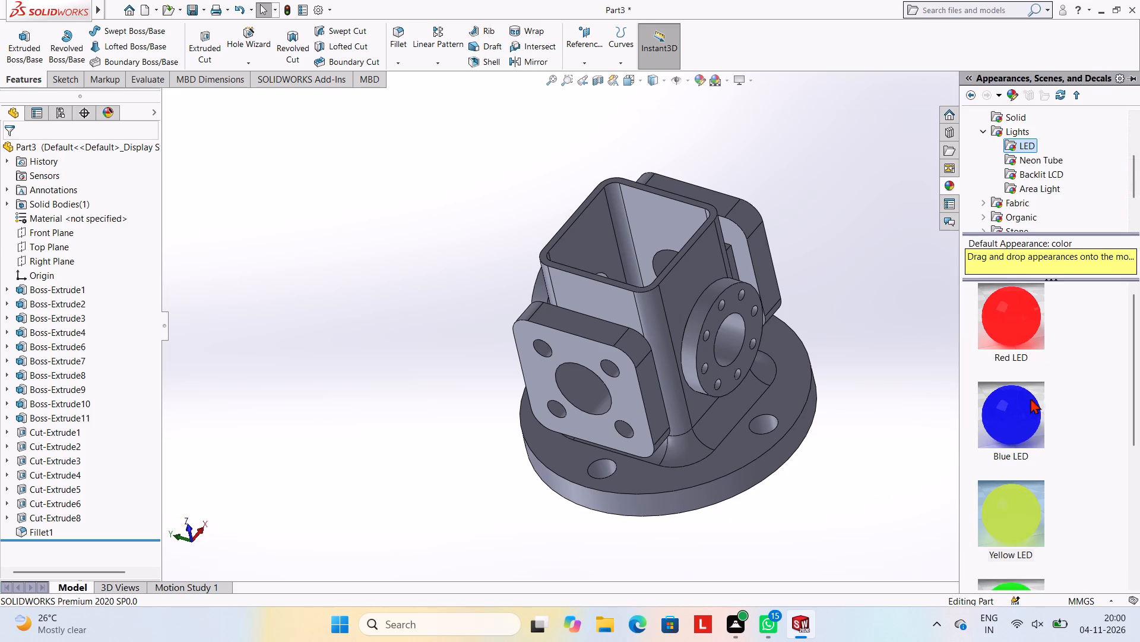
pyautogui.click(1025, 402)
pyautogui.moveTo(1024, 402); pyautogui.dragTo(962, 410)
pyautogui.press('Escape')
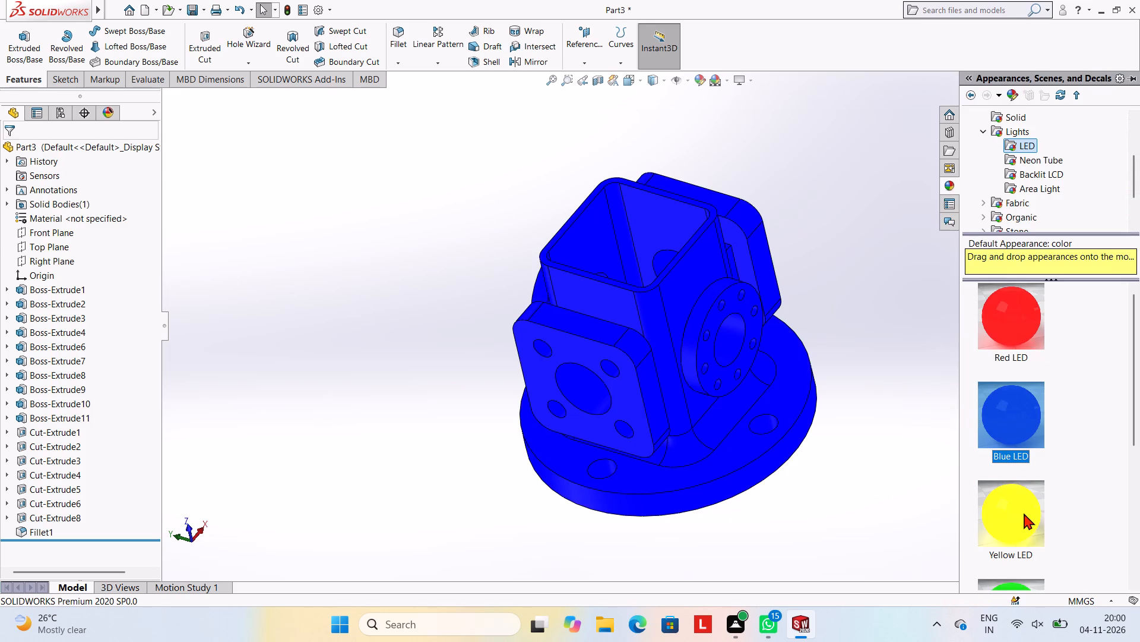
# Apply the Yellow LED appearance to the whole part.
pyautogui.click(1014, 514)
pyautogui.click(1014, 514)
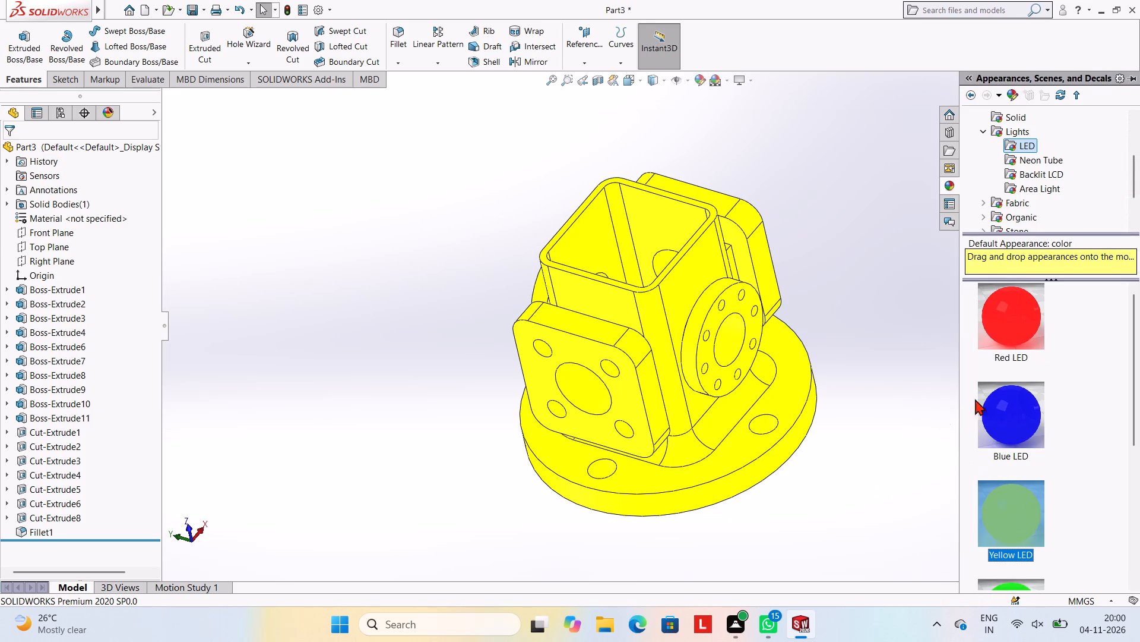
# Apply the Red LED appearance to the square tube feature only.
pyautogui.moveTo(1009, 329); pyautogui.dragTo(665, 326)
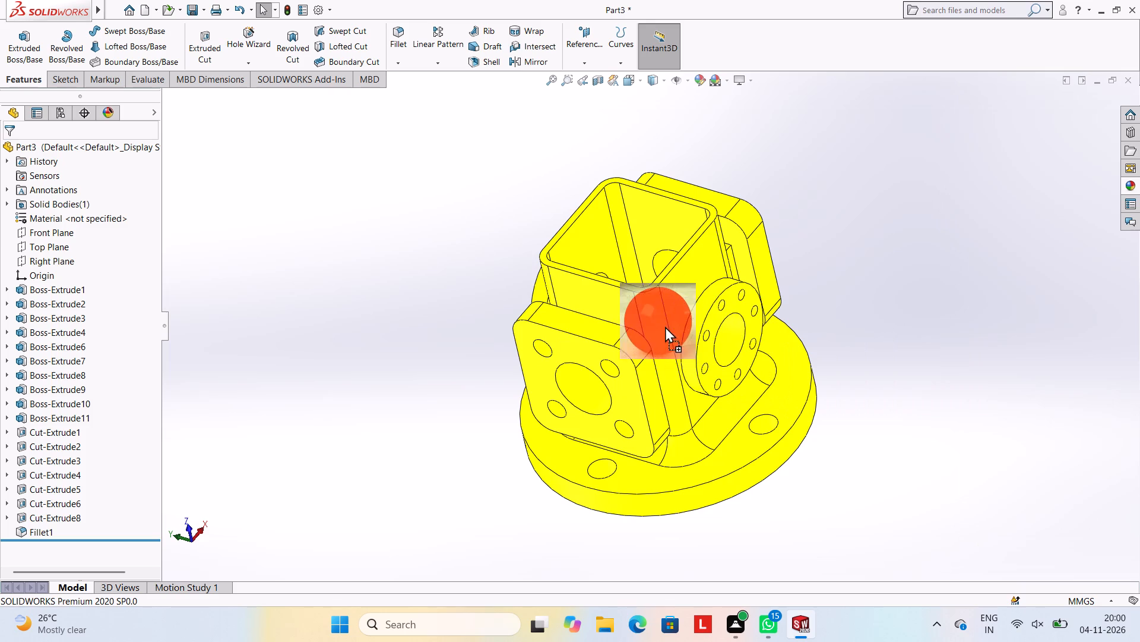
pyautogui.moveTo(665, 326); pyautogui.dragTo(601, 301)
pyautogui.click(601, 301)
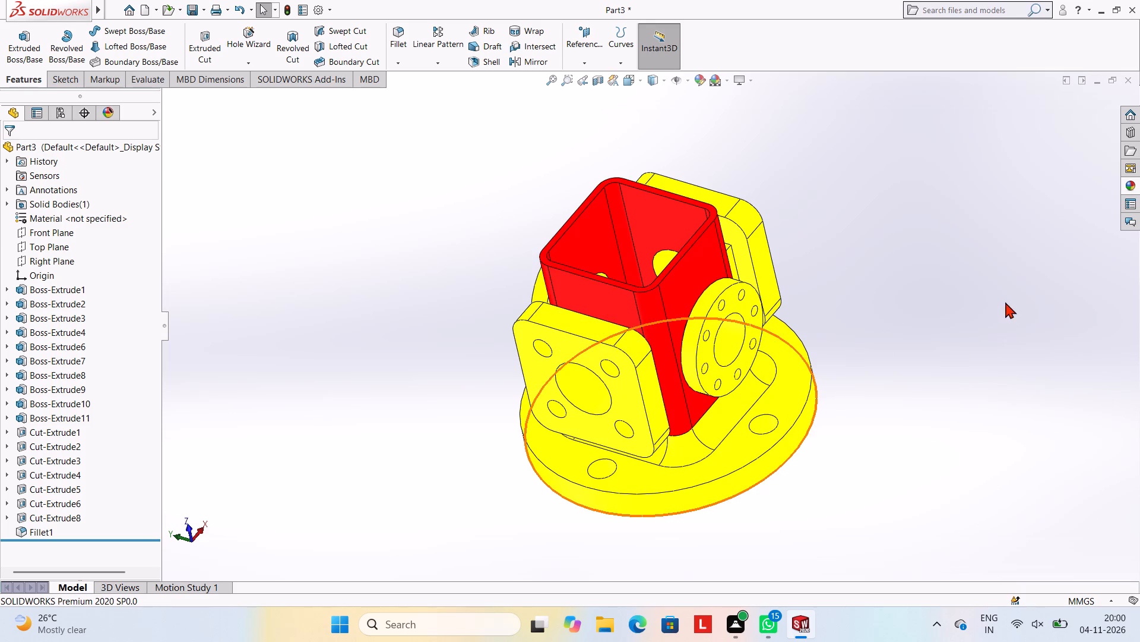
# Apply the Blue LED appearance to the eight-hole disc feature on one side of the square tube.
pyautogui.moveTo(1005, 302); pyautogui.dragTo(962, 269, button='middle')
pyautogui.scroll(1, 962, 269)
pyautogui.press('Escape')
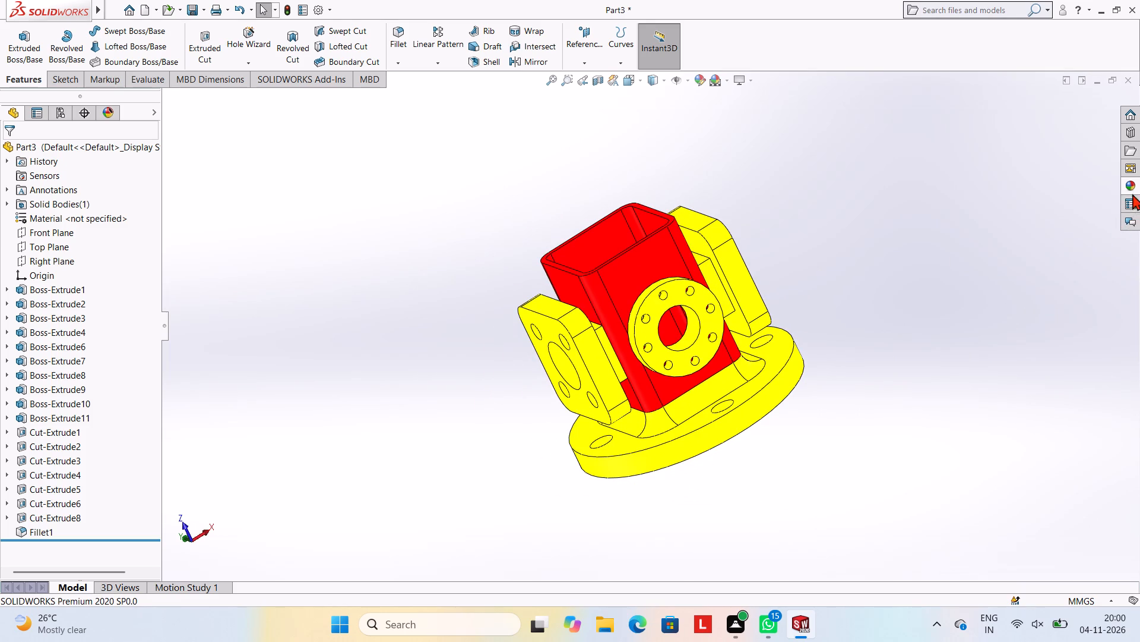
pyautogui.click(1129, 188)
pyautogui.moveTo(1025, 418); pyautogui.dragTo(796, 418)
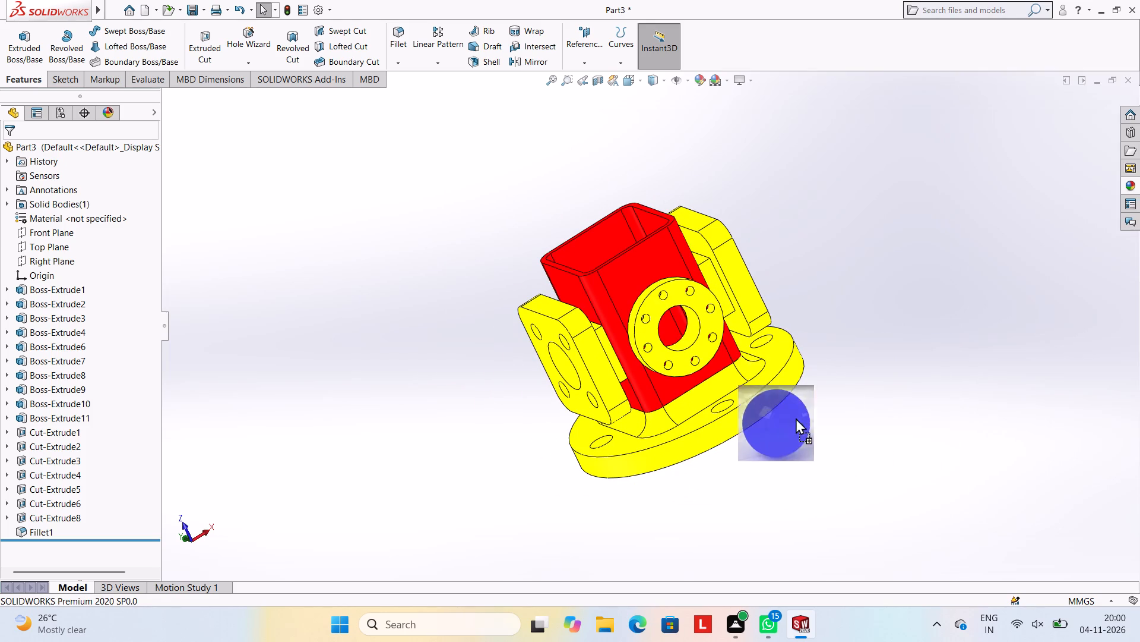
pyautogui.moveTo(796, 418); pyautogui.dragTo(664, 313)
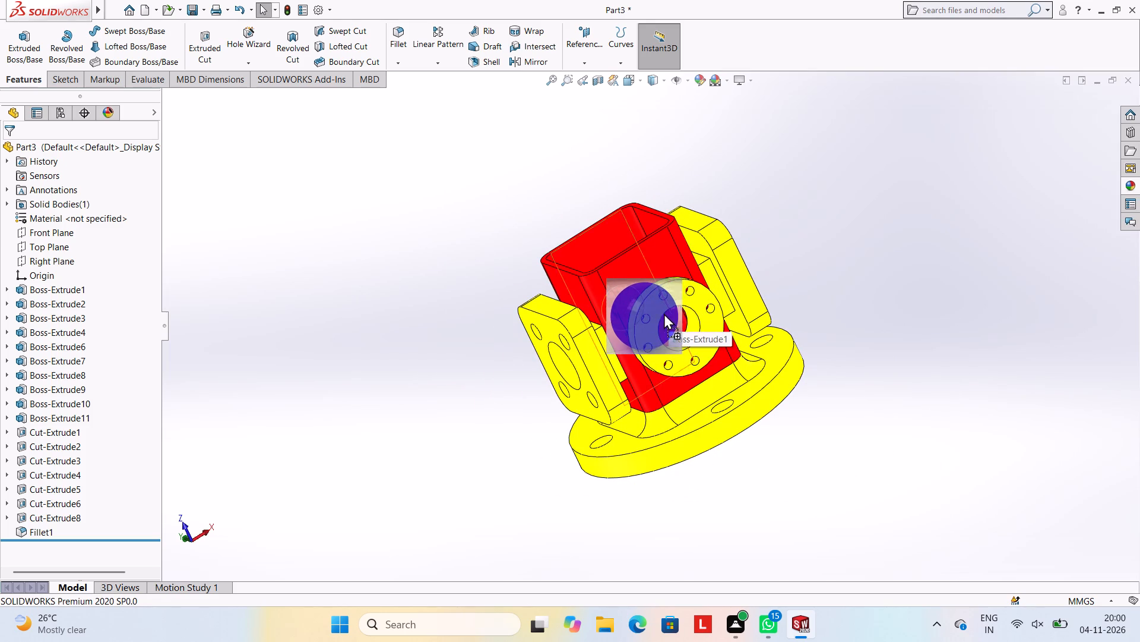
pyautogui.moveTo(664, 313); pyautogui.dragTo(661, 313)
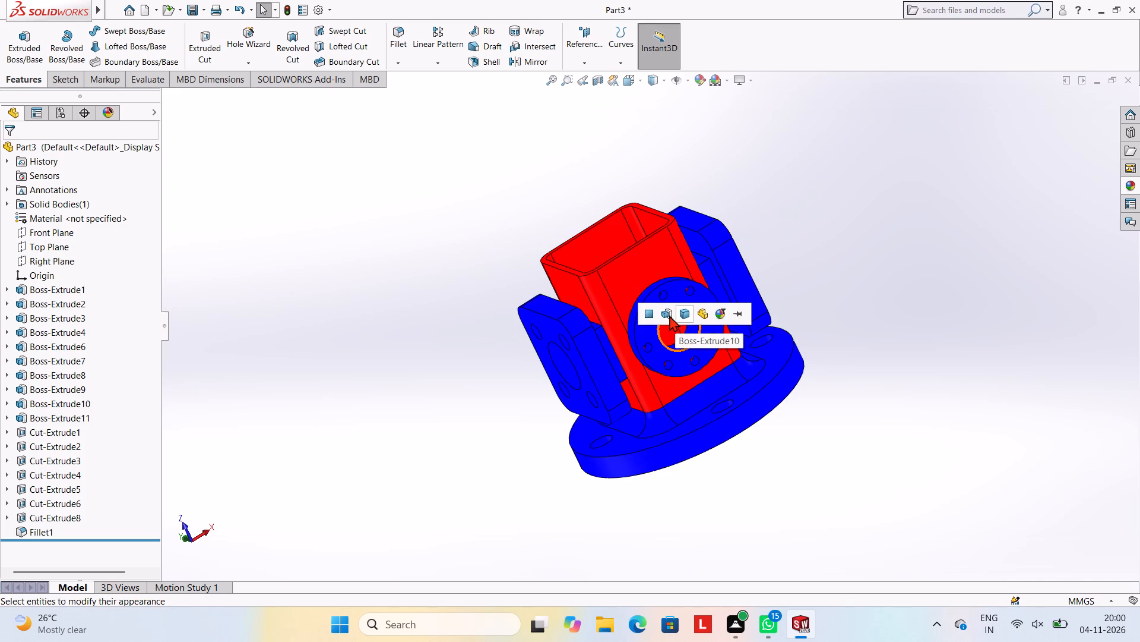
pyautogui.click(667, 316)
# Apply the Blue LED appearance to the matching eight-hole disc feature on the opposite side of the tube.
pyautogui.moveTo(941, 304); pyautogui.dragTo(1071, 288, button='middle')
pyautogui.moveTo(958, 288); pyautogui.dragTo(1045, 362, button='middle')
pyautogui.click(1129, 190)
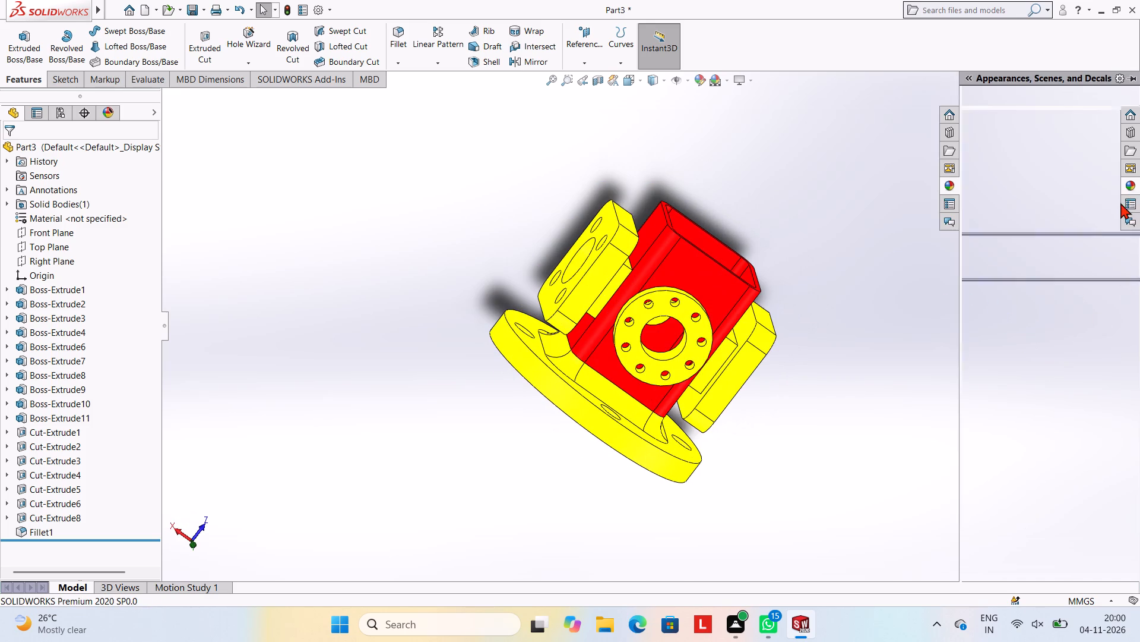
pyautogui.moveTo(1016, 403); pyautogui.dragTo(651, 301)
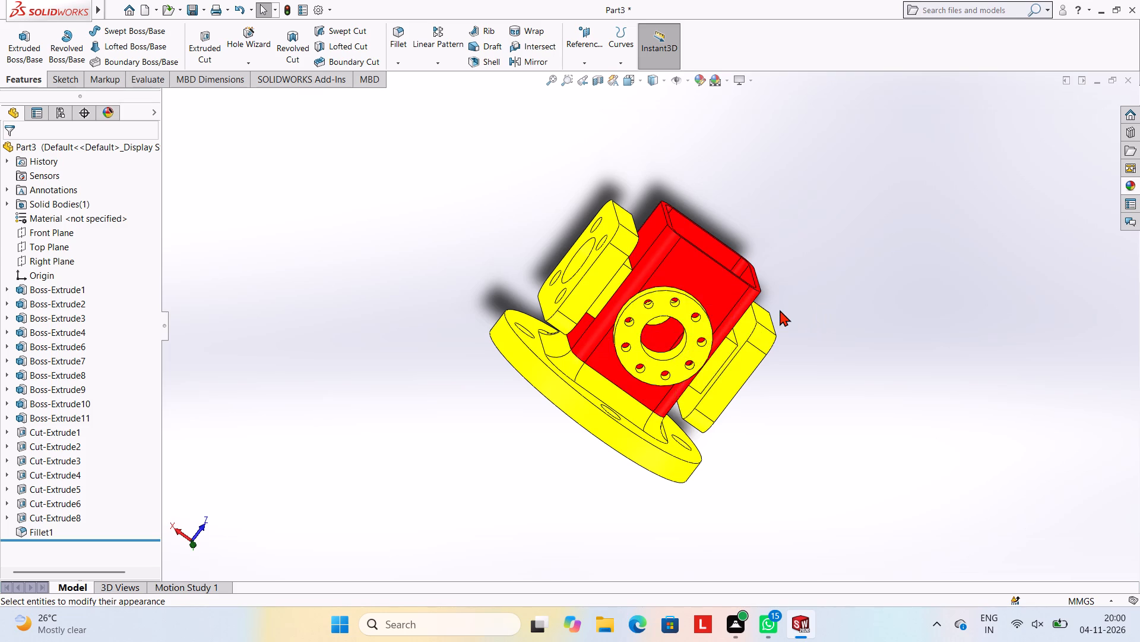
pyautogui.scroll(-3, 780, 310)
pyautogui.moveTo(823, 305); pyautogui.dragTo(889, 354, button='middle')
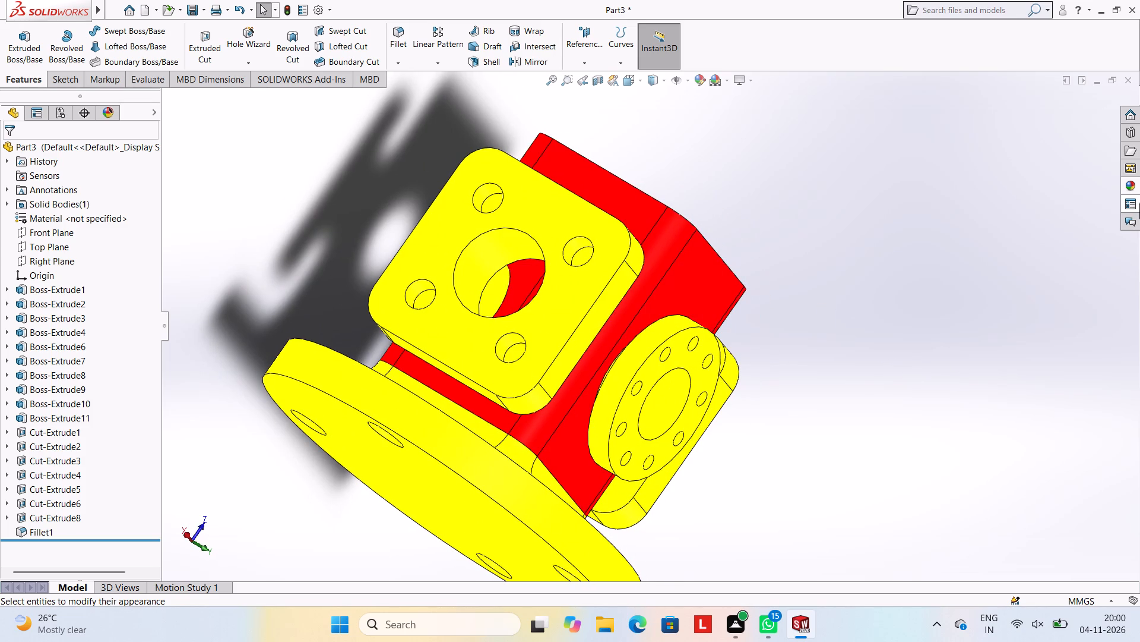
pyautogui.click(1135, 187)
pyautogui.moveTo(1016, 397); pyautogui.dragTo(671, 351)
pyautogui.click(671, 351)
# Apply the Blue LED appearance to one of the four-hole square side plates.
pyautogui.moveTo(888, 373); pyautogui.dragTo(904, 413, button='middle')
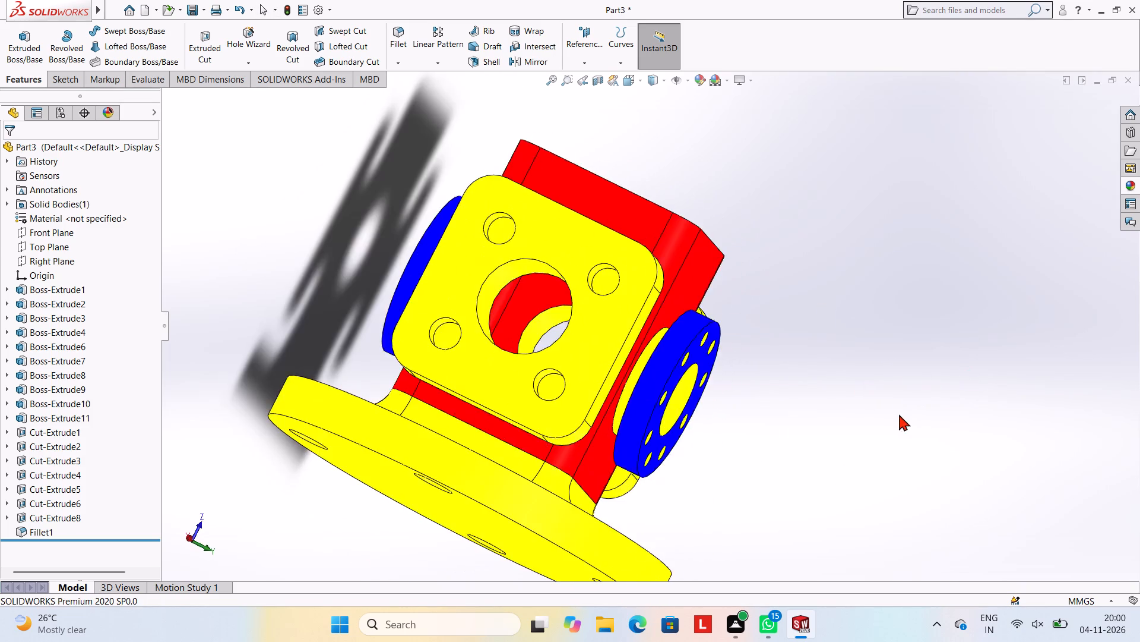
pyautogui.scroll(4, 898, 415)
pyautogui.moveTo(905, 388); pyautogui.dragTo(838, 351, button='middle')
pyautogui.scroll(-1, 854, 426)
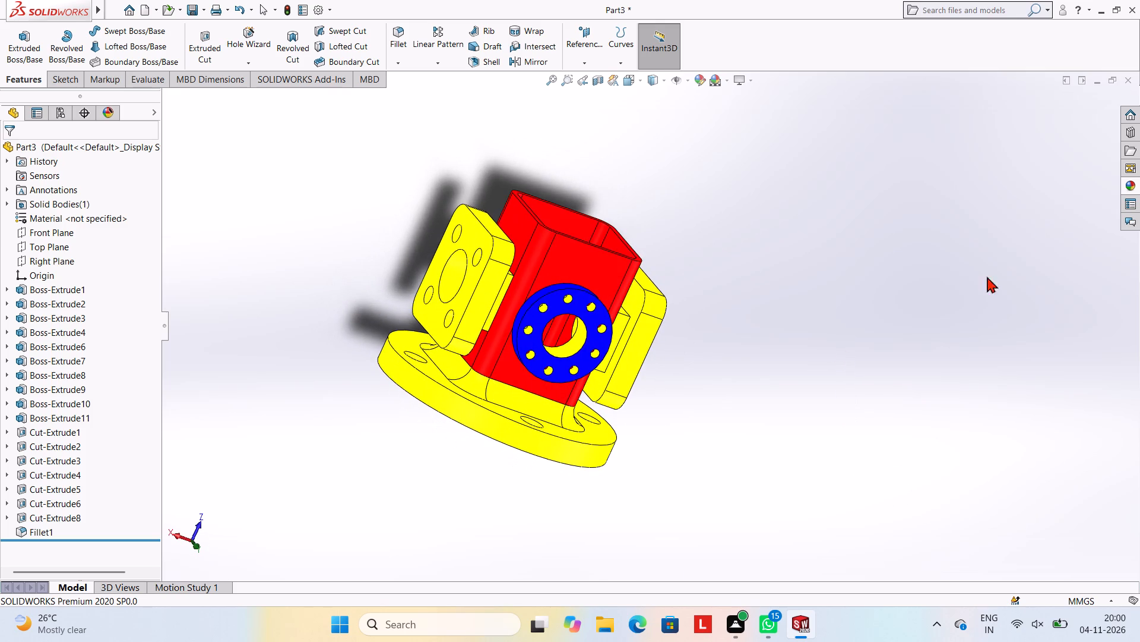
pyautogui.click(1131, 187)
pyautogui.moveTo(1023, 394); pyautogui.dragTo(497, 266)
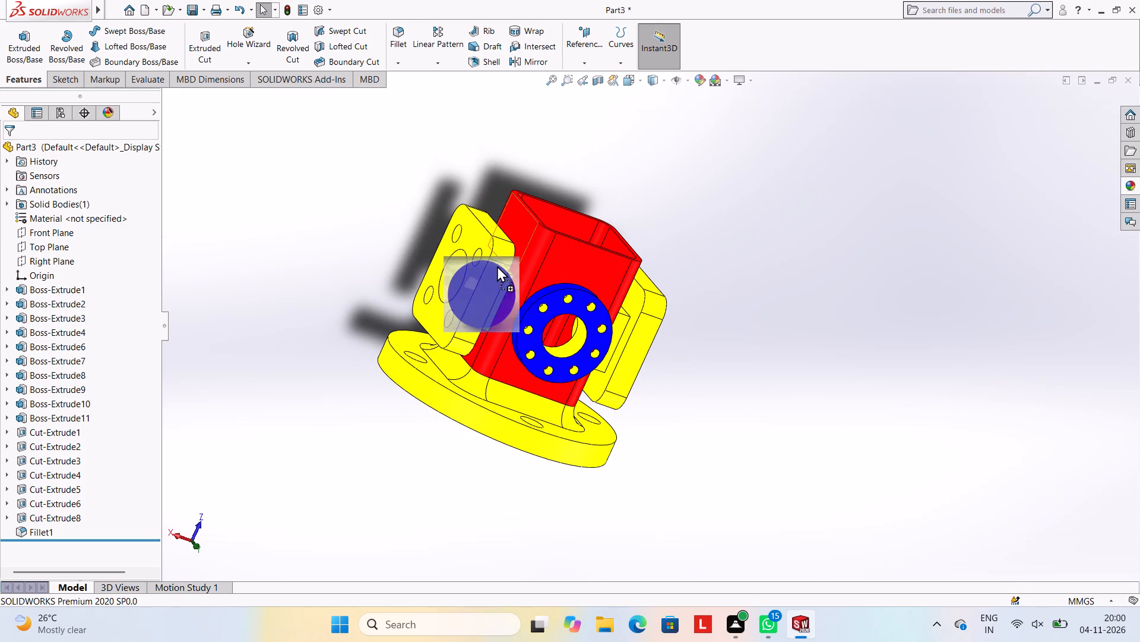
pyautogui.moveTo(497, 266); pyautogui.dragTo(468, 246)
pyautogui.click(468, 246)
# Apply the Blue LED appearance to the remaining yellow four-hole square side plate.
pyautogui.moveTo(803, 282); pyautogui.dragTo(845, 295, button='middle')
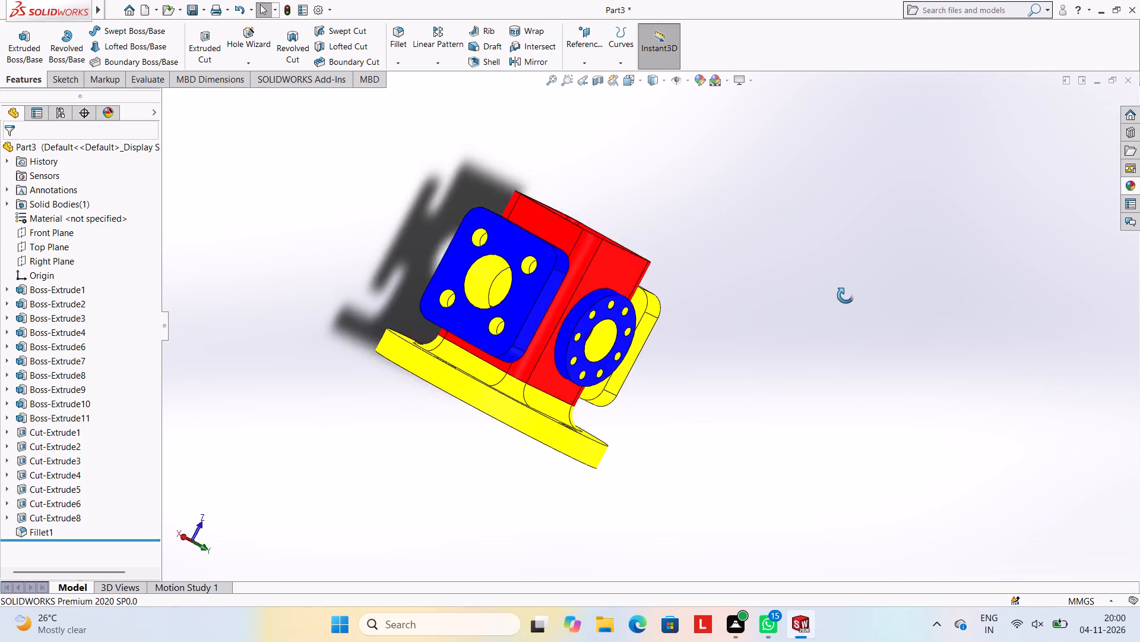
pyautogui.moveTo(845, 295); pyautogui.dragTo(721, 407, button='middle')
pyautogui.click(1132, 181)
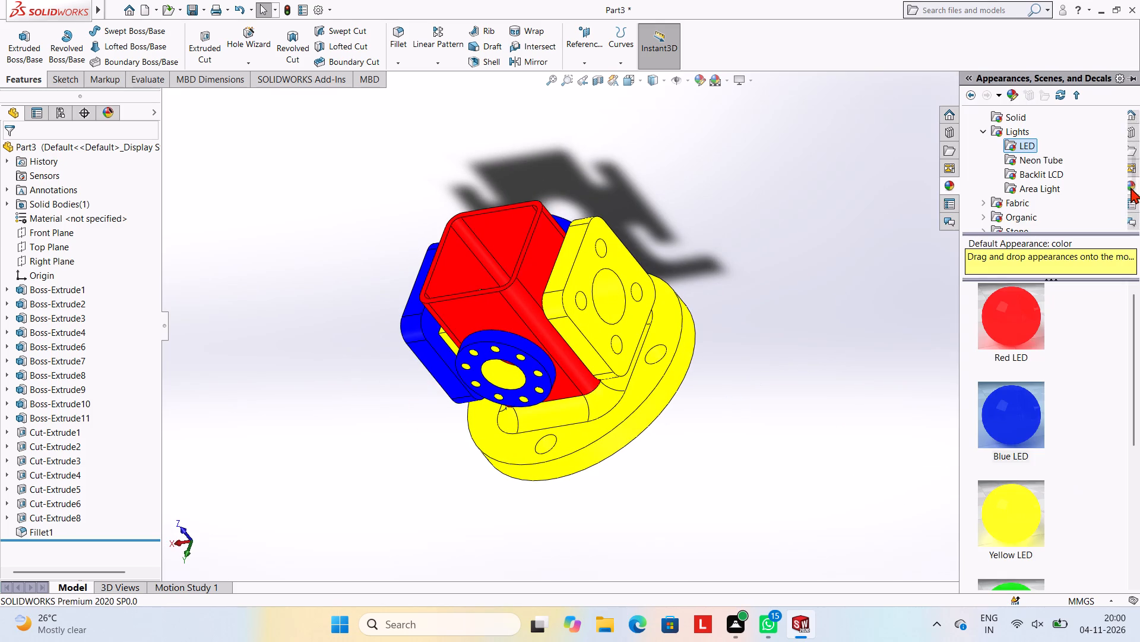
pyautogui.moveTo(1029, 399); pyautogui.dragTo(612, 287)
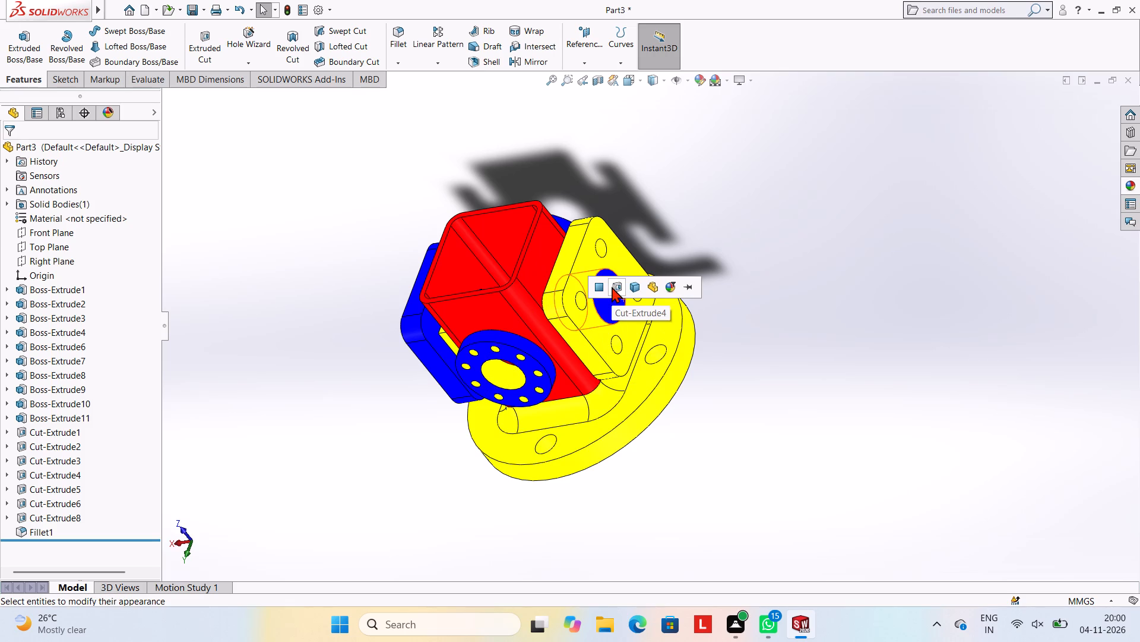
pyautogui.click(1132, 185)
pyautogui.moveTo(1020, 420); pyautogui.dragTo(581, 289)
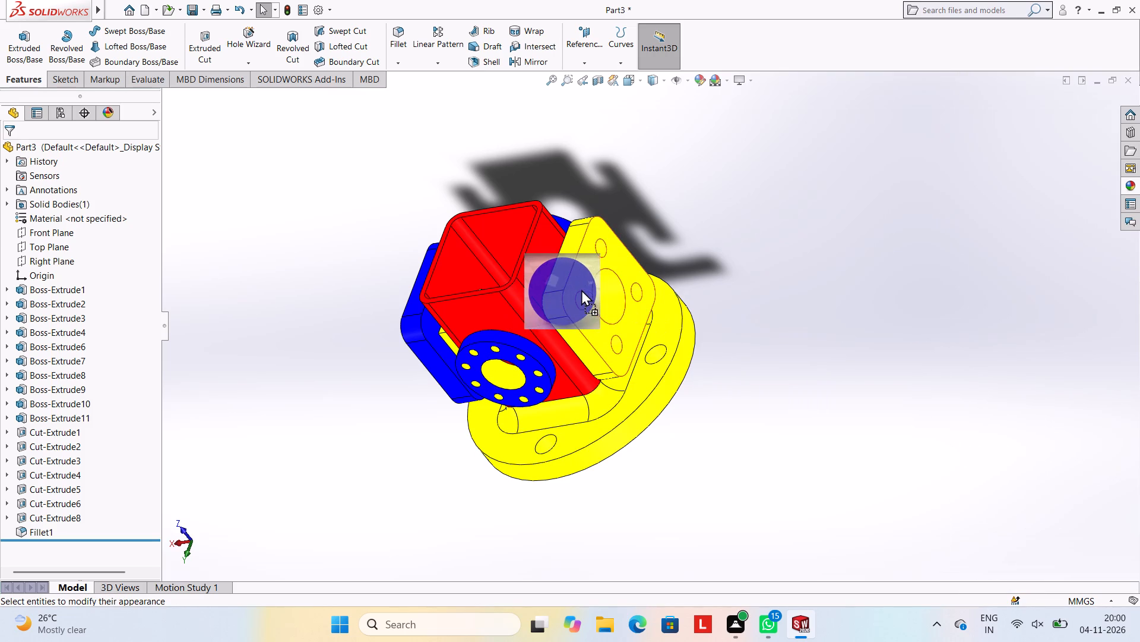
pyautogui.moveTo(581, 289); pyautogui.dragTo(585, 289)
pyautogui.click(585, 289)
# Examine the coloured part from all sides, including the tube's open end, side plates, discs and end flange.
pyautogui.moveTo(764, 331); pyautogui.dragTo(853, 230, button='middle')
pyautogui.scroll(1, 861, 322)
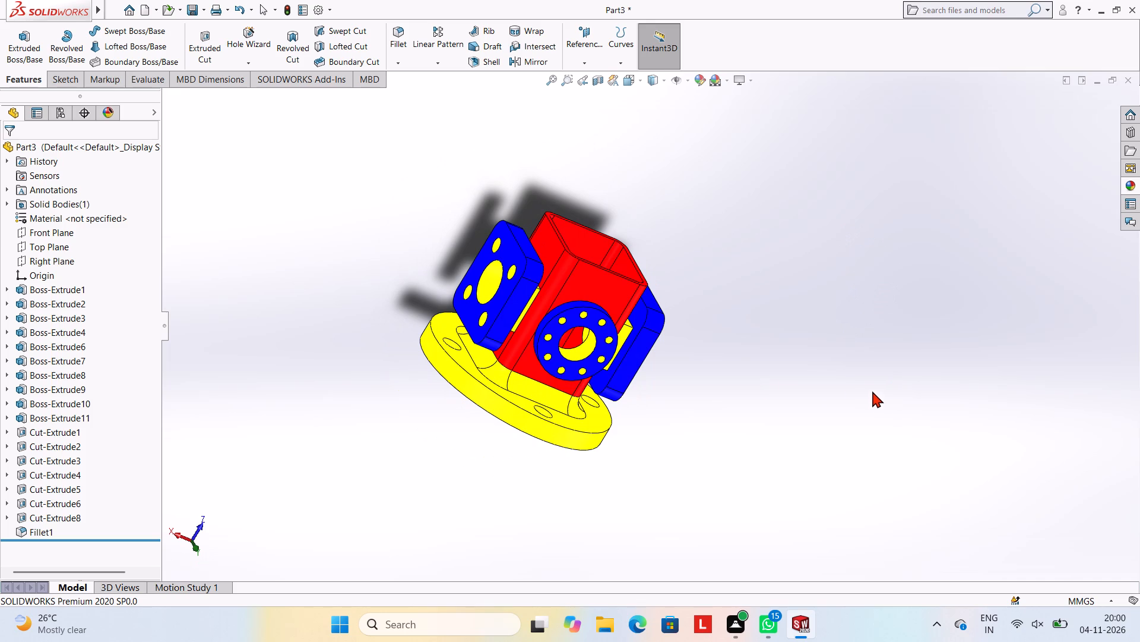
pyautogui.moveTo(772, 301); pyautogui.dragTo(673, 352, button='middle')
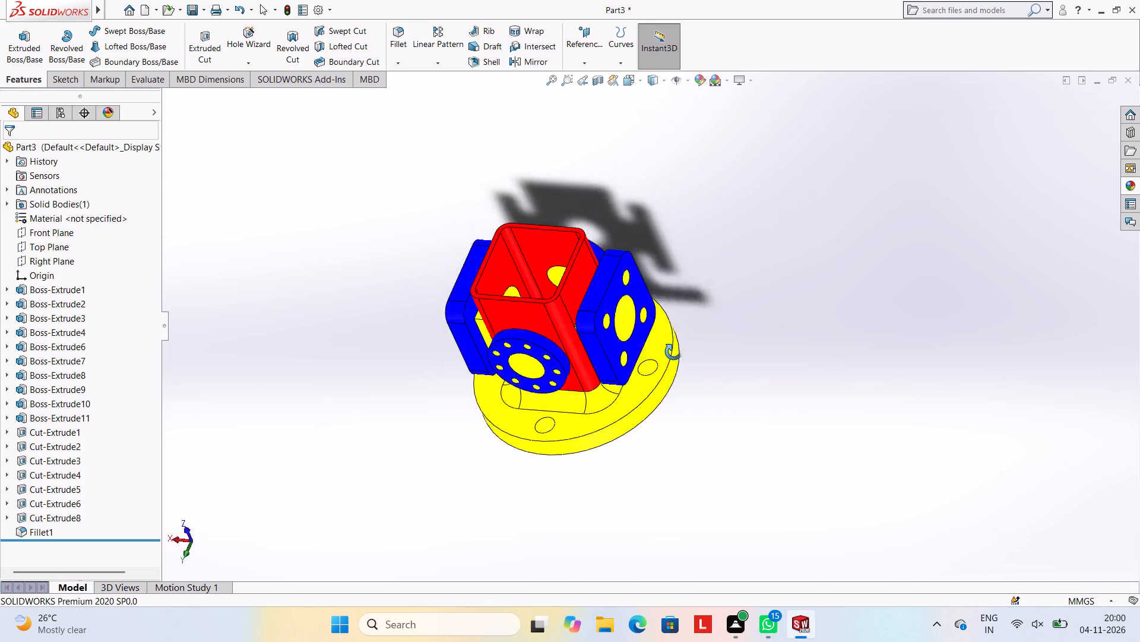
pyautogui.moveTo(673, 352); pyautogui.dragTo(750, 254, button='middle')
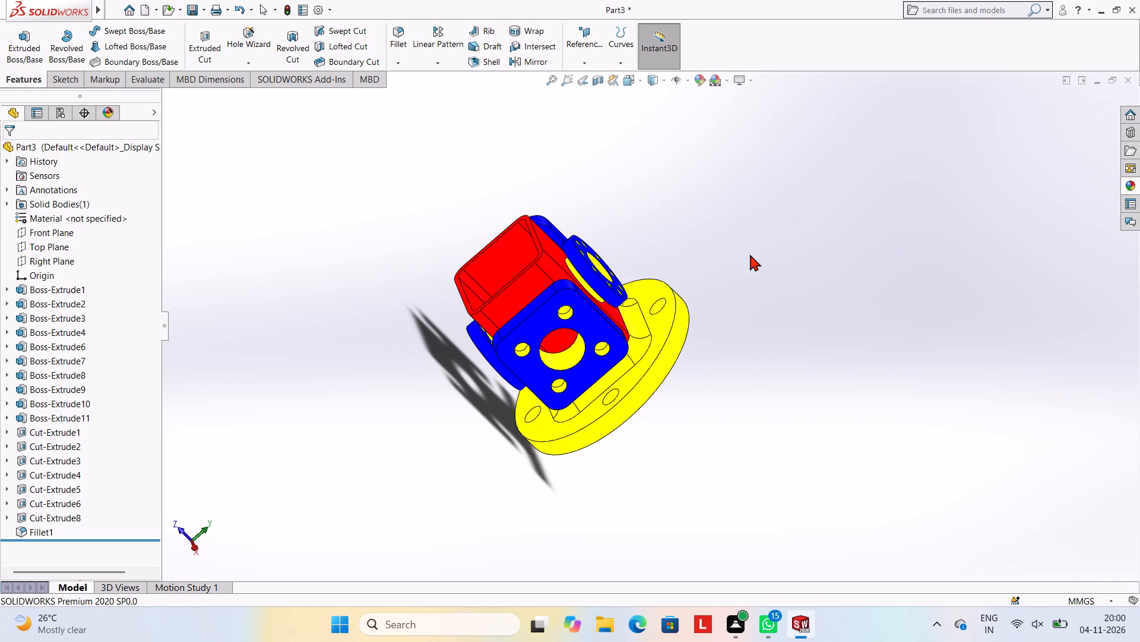
pyautogui.moveTo(750, 254); pyautogui.dragTo(799, 348, button='middle')
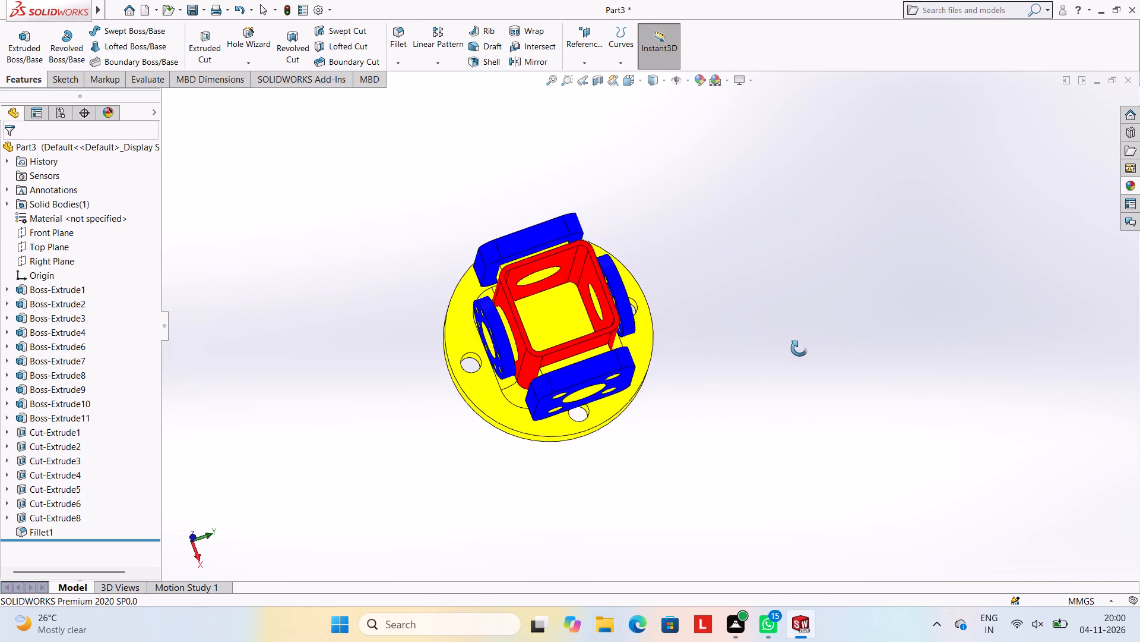
pyautogui.moveTo(799, 348); pyautogui.dragTo(786, 341, button='middle')
pyautogui.moveTo(771, 334); pyautogui.dragTo(765, 240, button='middle')
pyautogui.scroll(-1, 765, 240)
pyautogui.moveTo(765, 244); pyautogui.dragTo(729, 119, button='middle')
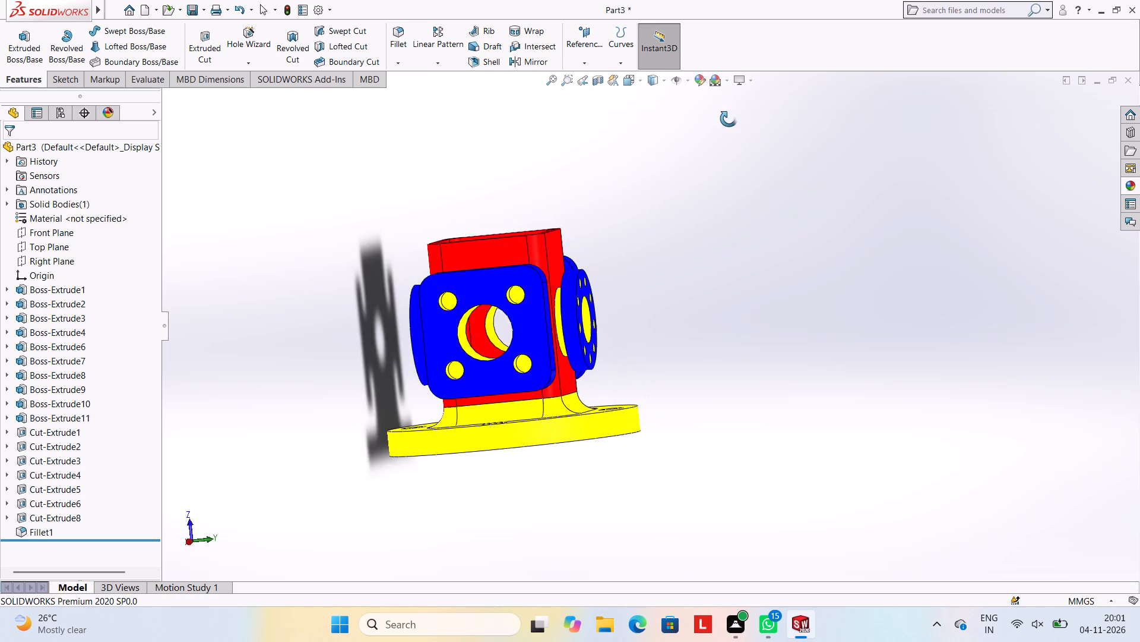
pyautogui.moveTo(729, 119); pyautogui.dragTo(786, 243, button='middle')
# Apply the Green LED appearance to the cut feature of the end flange's four bolt holes.
pyautogui.scroll(-3, 670, 527)
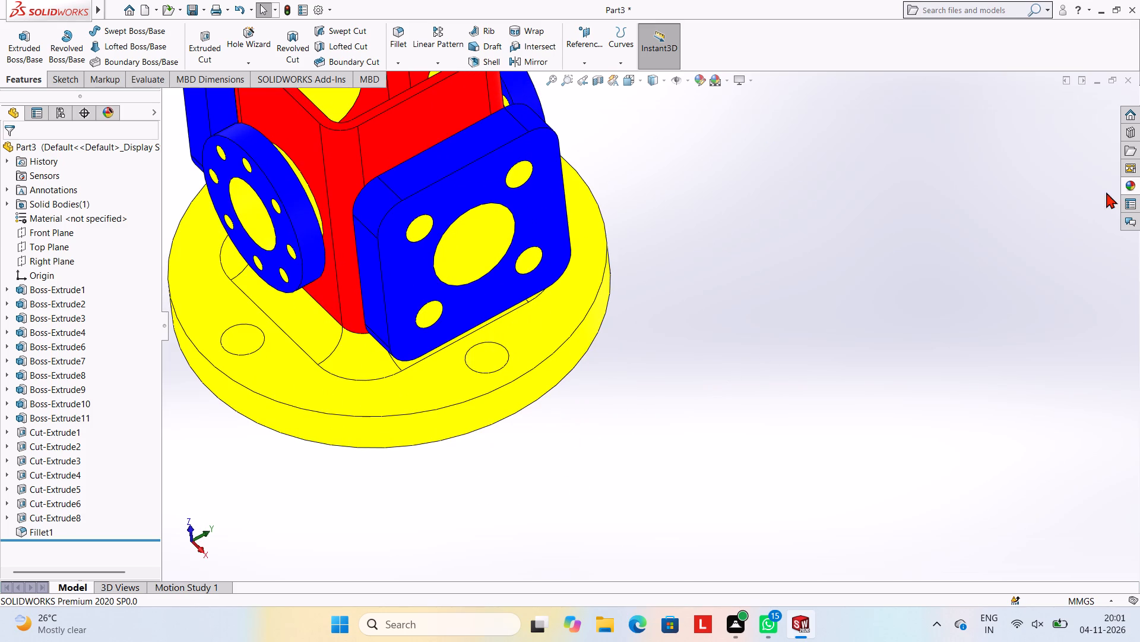
pyautogui.click(1132, 184)
pyautogui.scroll(-1, 1035, 489)
pyautogui.moveTo(1019, 464); pyautogui.dragTo(964, 481)
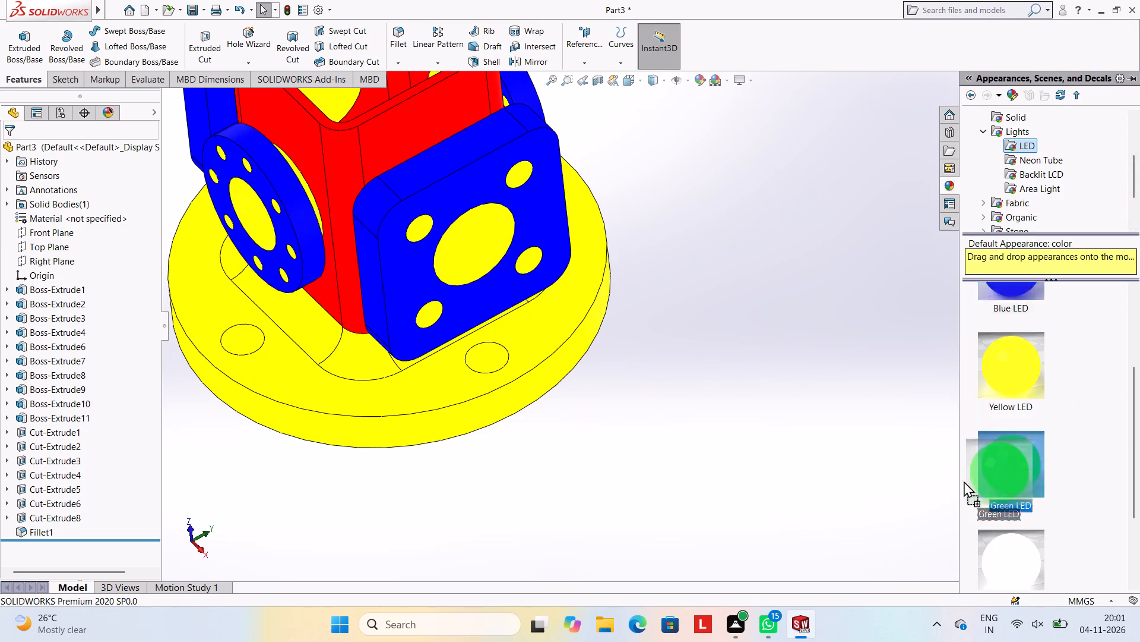
pyautogui.moveTo(964, 481); pyautogui.dragTo(496, 353)
pyautogui.click(496, 353)
# Apply the Green LED appearance to the cut feature of one square side plate's four small corner holes.
pyautogui.moveTo(621, 333); pyautogui.dragTo(634, 344, button='middle')
pyautogui.scroll(3, 634, 336)
pyautogui.moveTo(690, 296); pyautogui.dragTo(674, 203, button='middle')
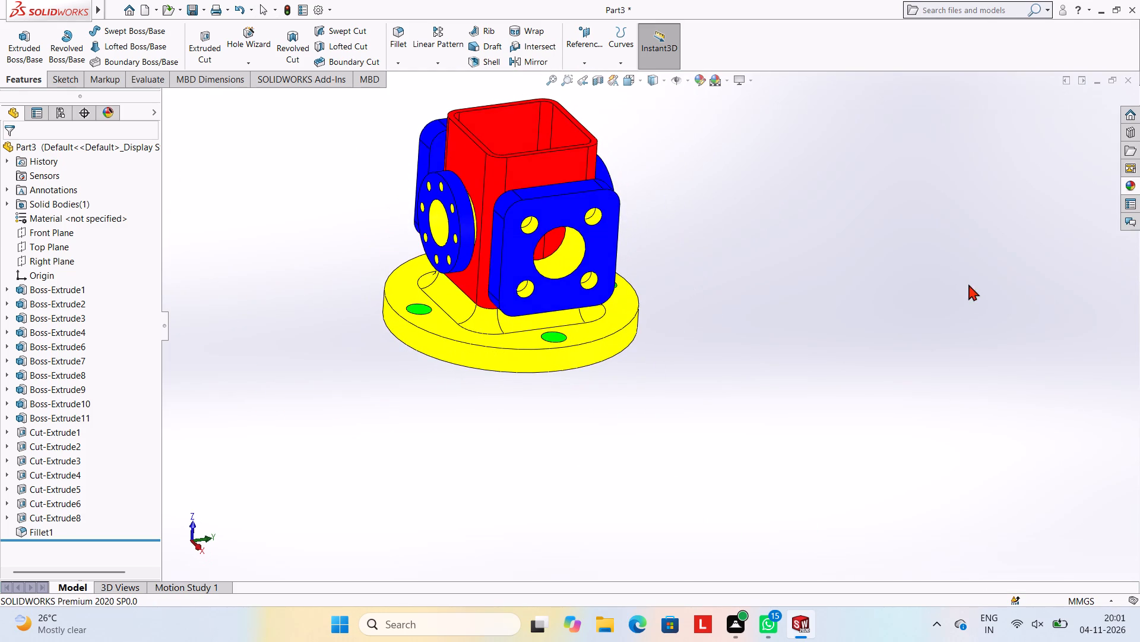
pyautogui.click(1130, 184)
pyautogui.moveTo(1024, 450); pyautogui.dragTo(794, 377)
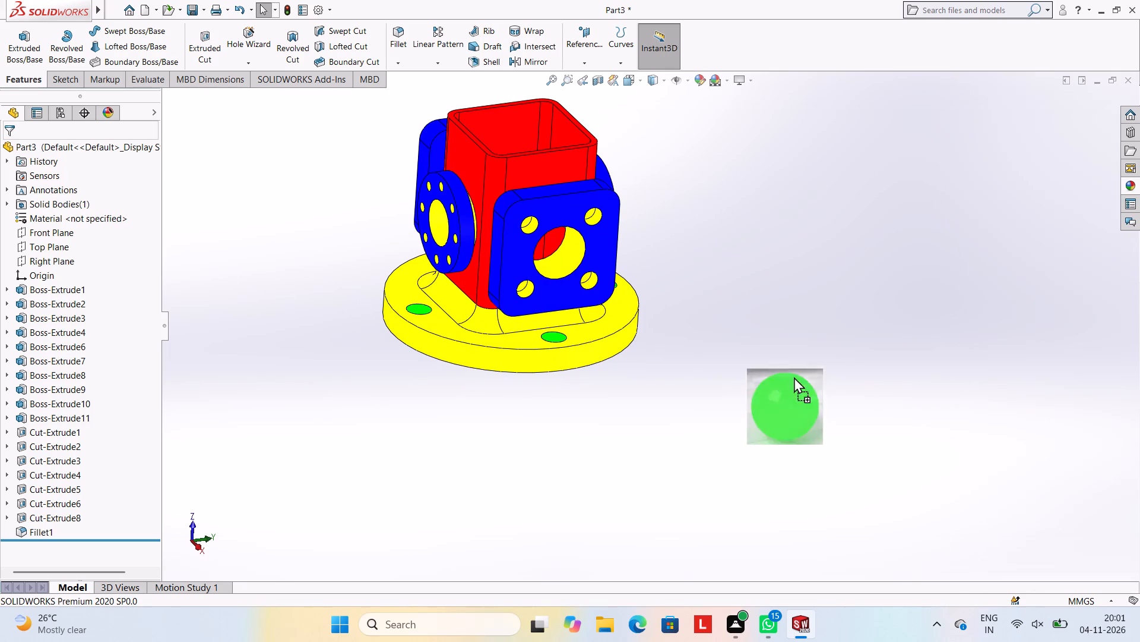
pyautogui.moveTo(794, 377); pyautogui.dragTo(597, 214)
pyautogui.click(597, 214)
# Apply the Green LED appearance to the large central bore cut through the square side plates.
pyautogui.moveTo(737, 267); pyautogui.dragTo(779, 292, button='middle')
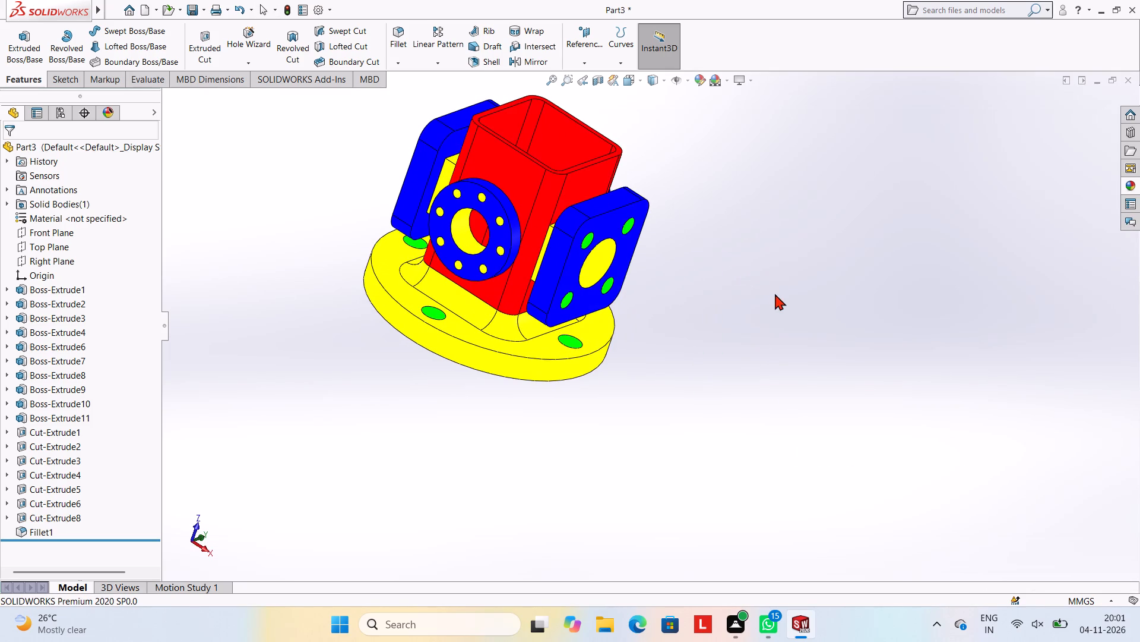
pyautogui.click(1138, 180)
pyautogui.scroll(-3, 706, 338)
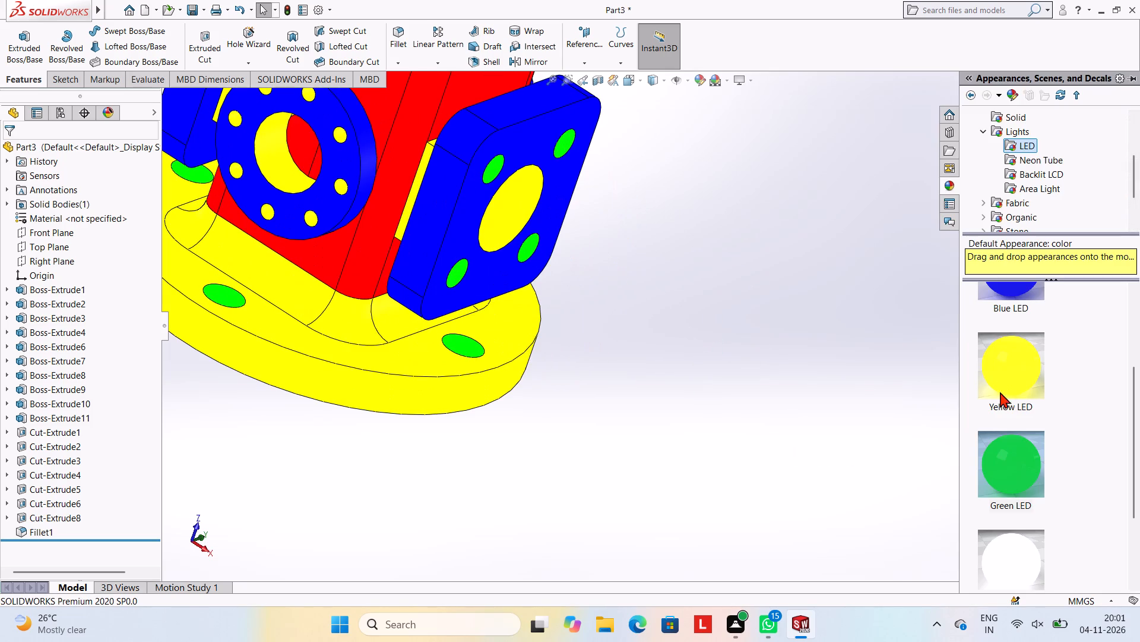
pyautogui.click(1027, 462)
pyautogui.moveTo(1022, 462); pyautogui.dragTo(522, 253)
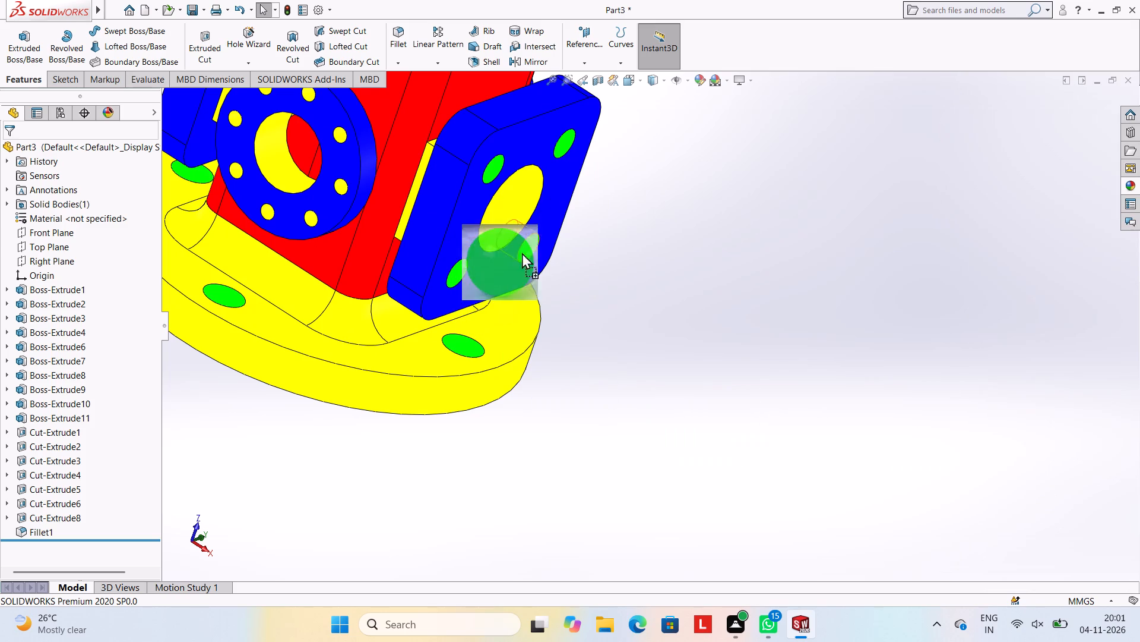
pyautogui.moveTo(522, 253); pyautogui.dragTo(528, 212)
pyautogui.click(528, 212)
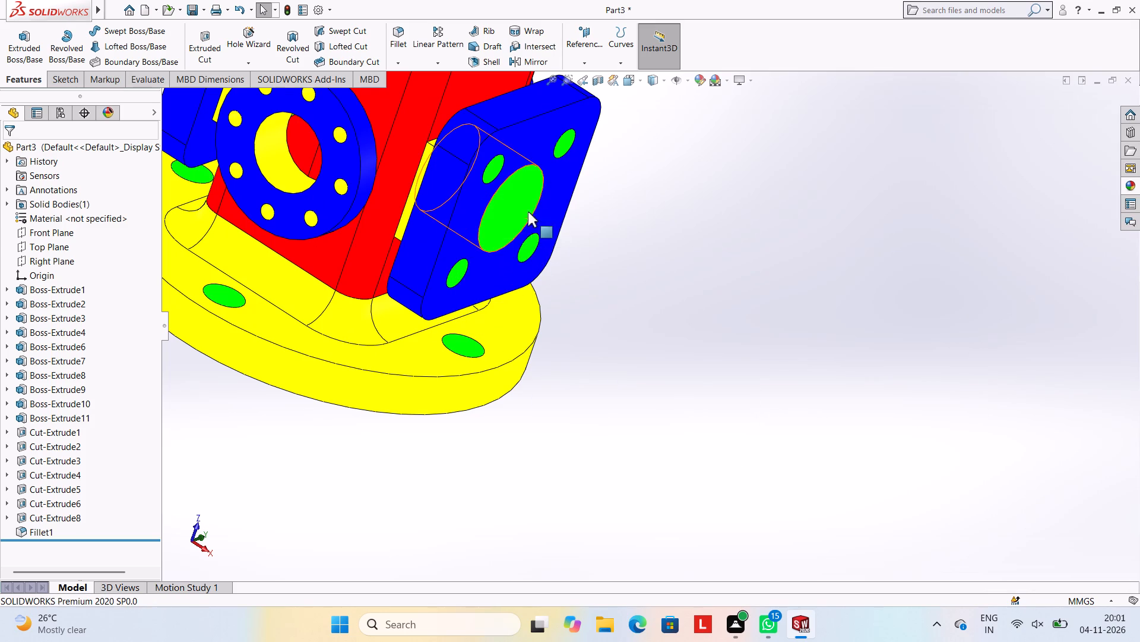
# Apply the Green LED appearance to the four small corner holes of the opposite square side plate.
pyautogui.scroll(2, 552, 212)
pyautogui.moveTo(579, 224); pyautogui.dragTo(695, 339, button='middle')
pyautogui.scroll(-2, 575, 267)
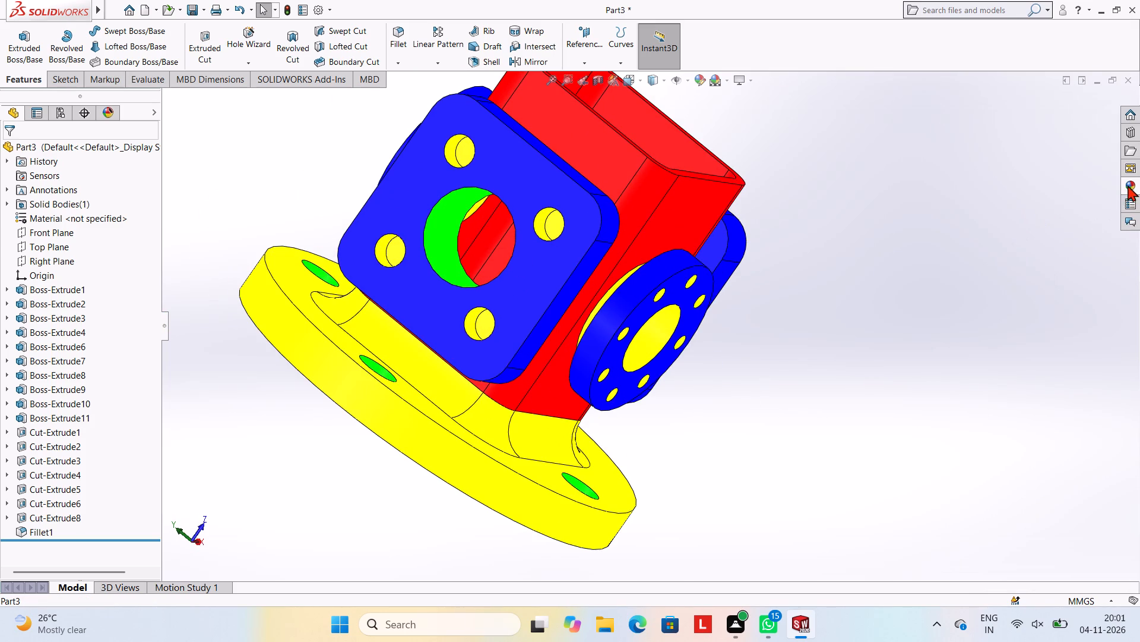
pyautogui.click(1128, 185)
pyautogui.moveTo(1027, 440); pyautogui.dragTo(459, 137)
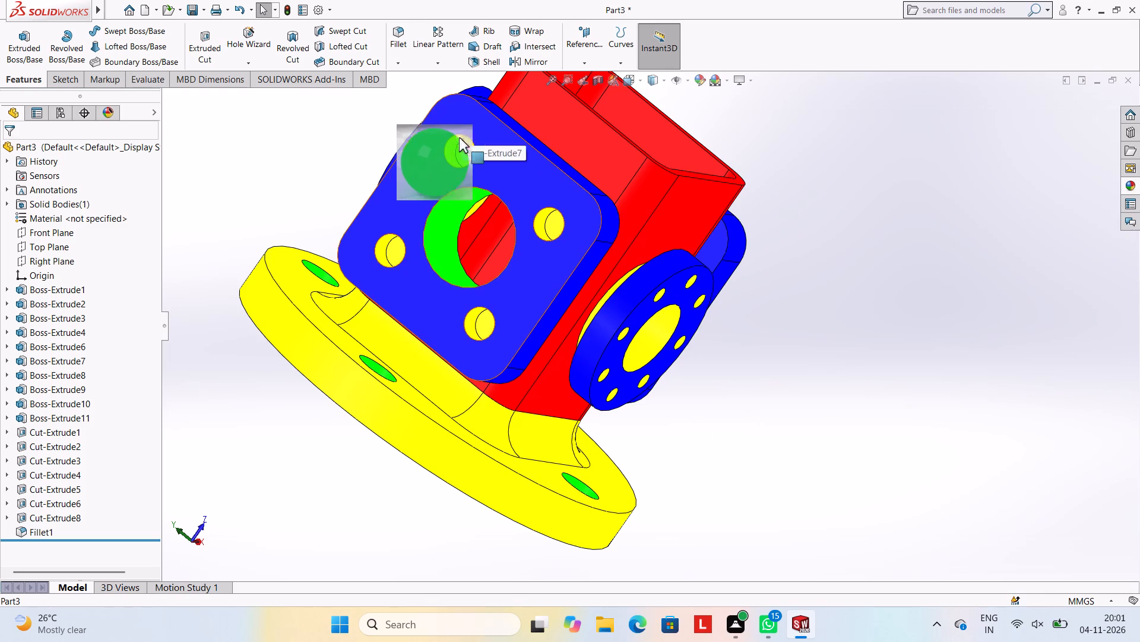
pyautogui.moveTo(459, 137); pyautogui.dragTo(458, 147)
pyautogui.click(458, 147)
# Apply the Green LED appearance to the cut feature of the central bore through the round side discs.
pyautogui.moveTo(881, 292); pyautogui.dragTo(846, 259, button='middle')
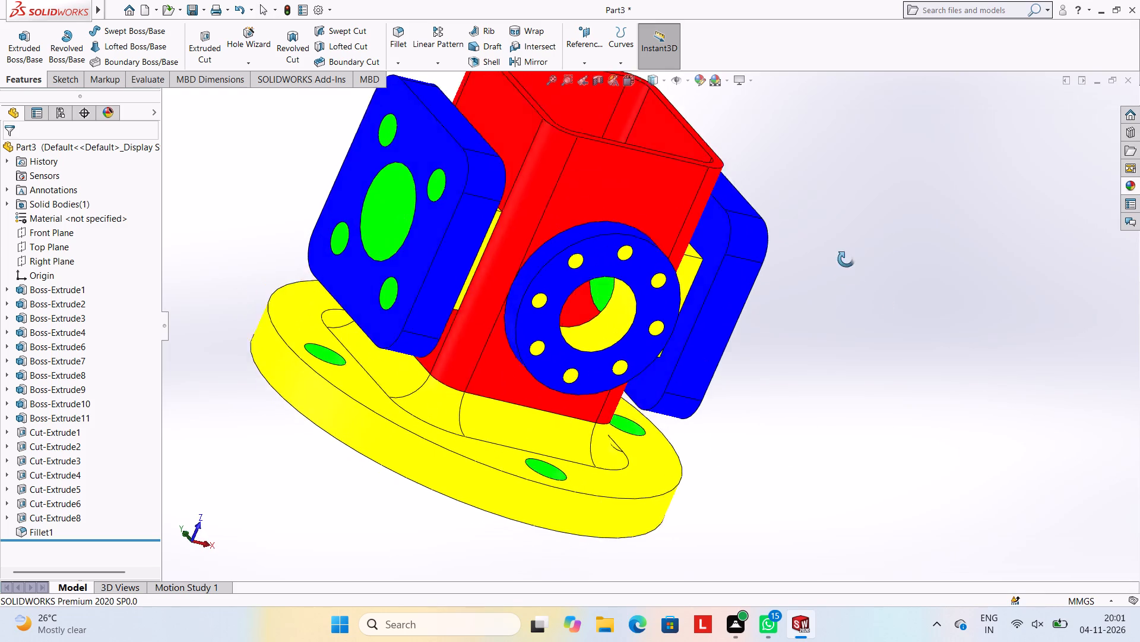
pyautogui.moveTo(846, 259); pyautogui.dragTo(852, 260, button='middle')
pyautogui.scroll(-4, 664, 301)
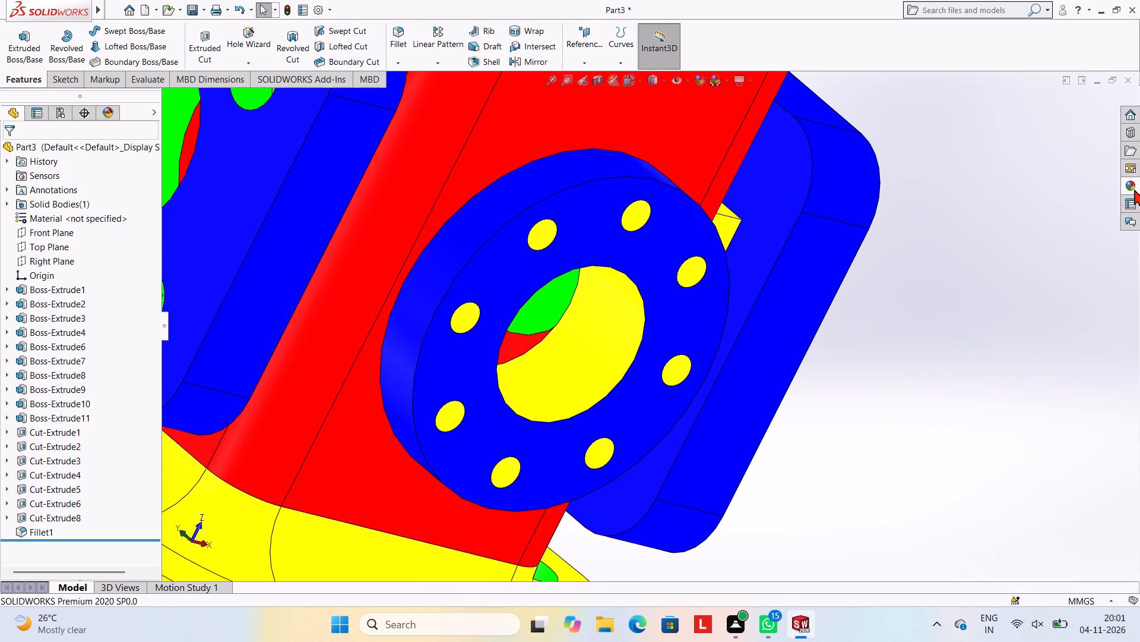
pyautogui.click(1134, 189)
pyautogui.moveTo(1024, 448); pyautogui.dragTo(563, 326)
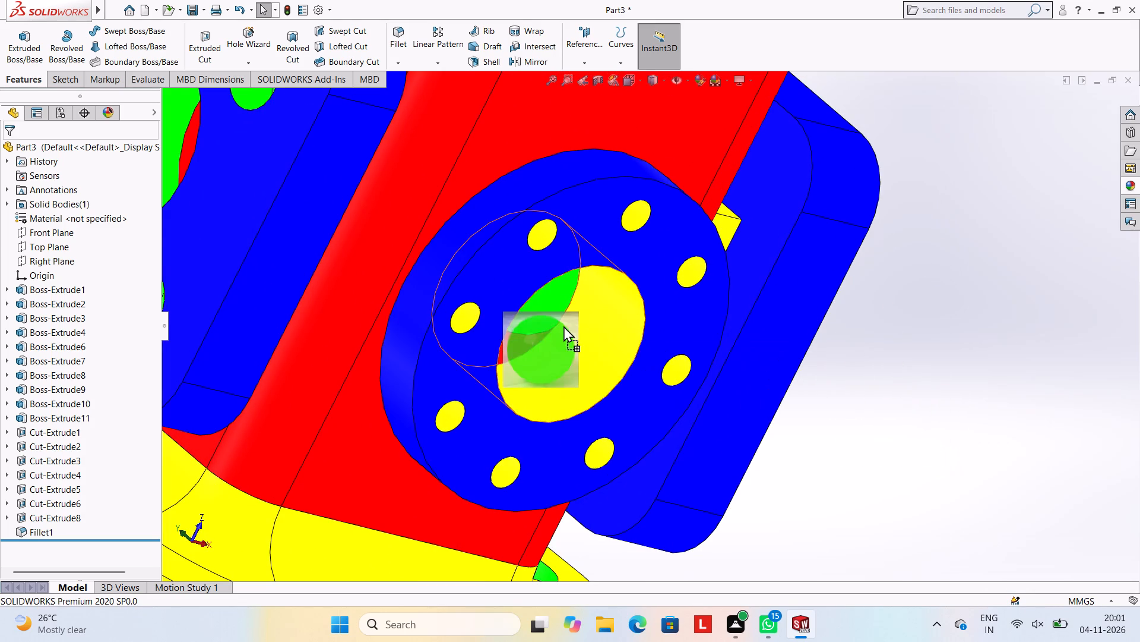
pyautogui.moveTo(563, 326); pyautogui.dragTo(615, 331)
pyautogui.click(615, 331)
# Apply the Green LED appearance to the cut feature of the ring of small holes in the same round disc.
pyautogui.click(1124, 184)
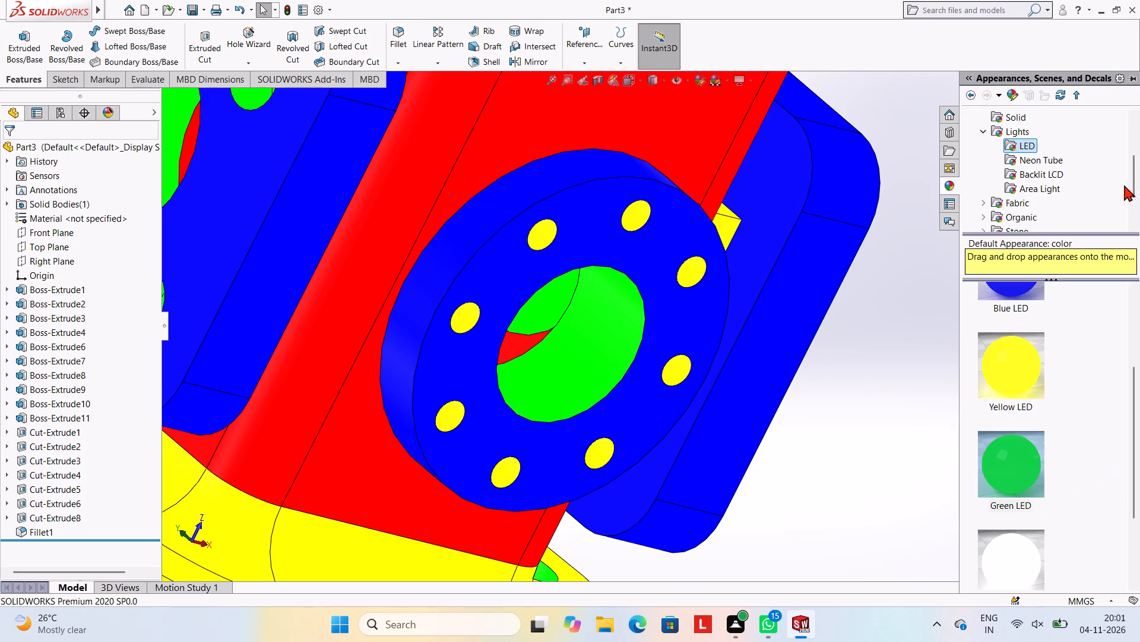
pyautogui.moveTo(1028, 452); pyautogui.dragTo(701, 266)
pyautogui.click(701, 266)
# Apply the Green LED appearance to the cut feature of the ring of small holes in the opposite round disc.
pyautogui.scroll(3, 841, 316)
pyautogui.moveTo(897, 342); pyautogui.dragTo(1008, 366, button='middle')
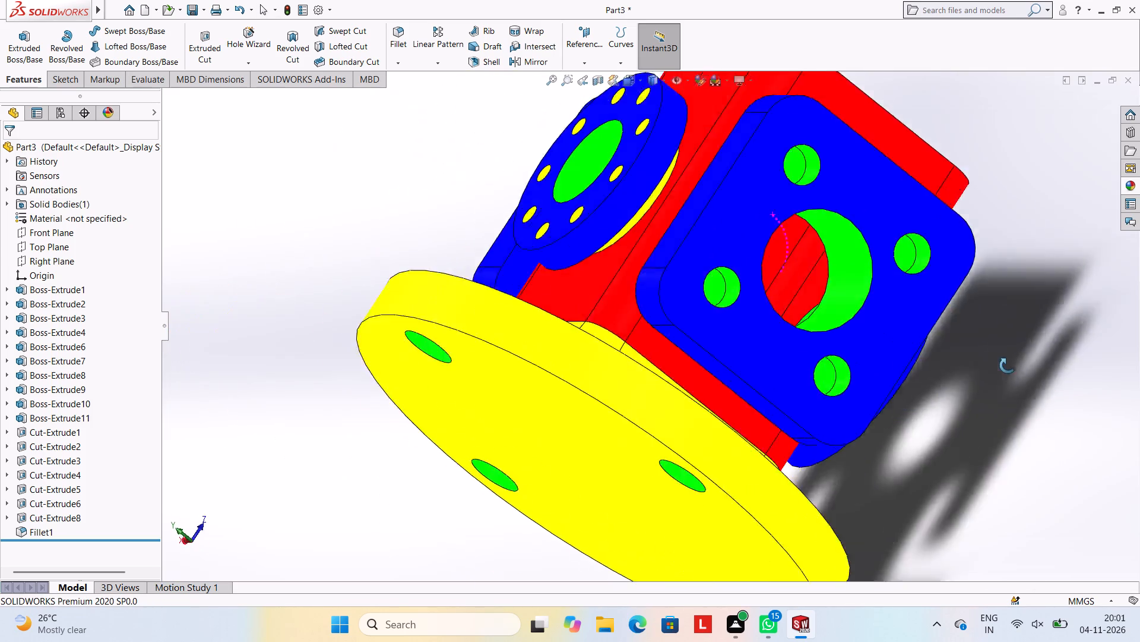
pyautogui.moveTo(1008, 366); pyautogui.dragTo(973, 394, button='middle')
pyautogui.scroll(2, 973, 394)
pyautogui.moveTo(990, 401); pyautogui.dragTo(1035, 434, button='middle')
pyautogui.scroll(-3, 641, 233)
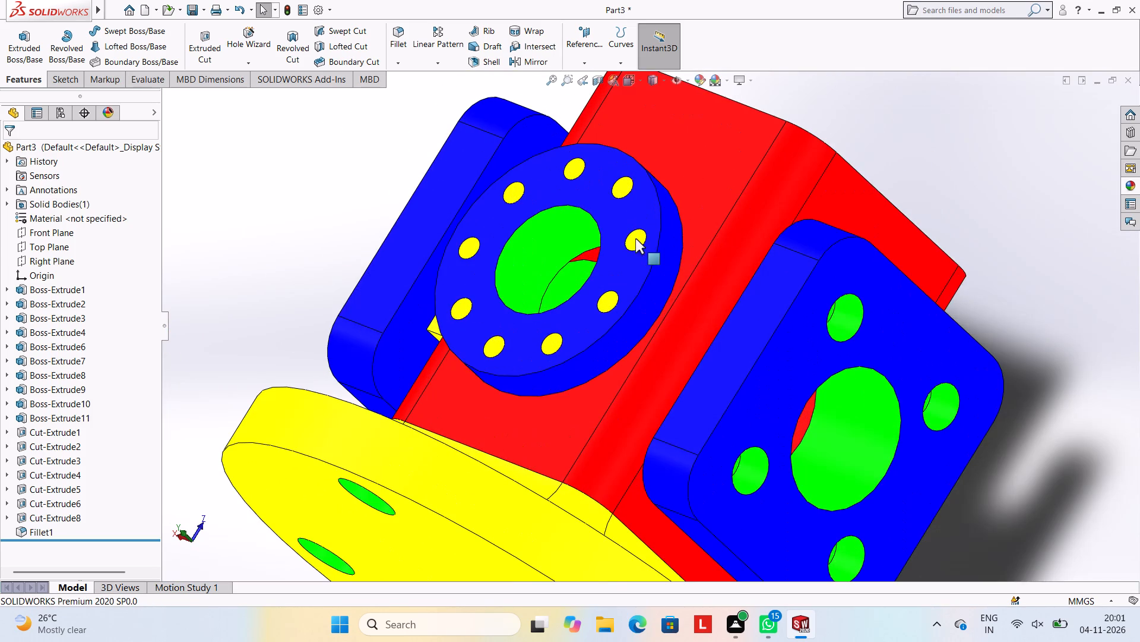
pyautogui.click(1129, 184)
pyautogui.moveTo(1020, 455); pyautogui.dragTo(518, 187)
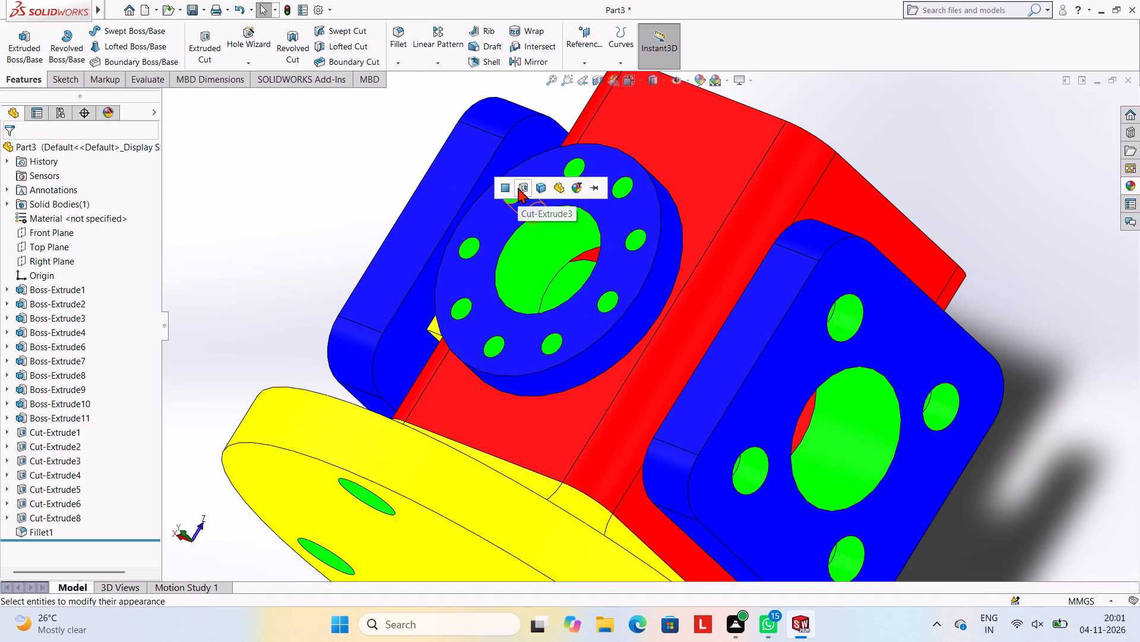
pyautogui.click(518, 187)
# Save the part in the Documents folder as FLANGE BASE BEARING HOUSING.
pyautogui.scroll(4, 535, 212)
pyautogui.moveTo(745, 284); pyautogui.dragTo(613, 366, button='middle')
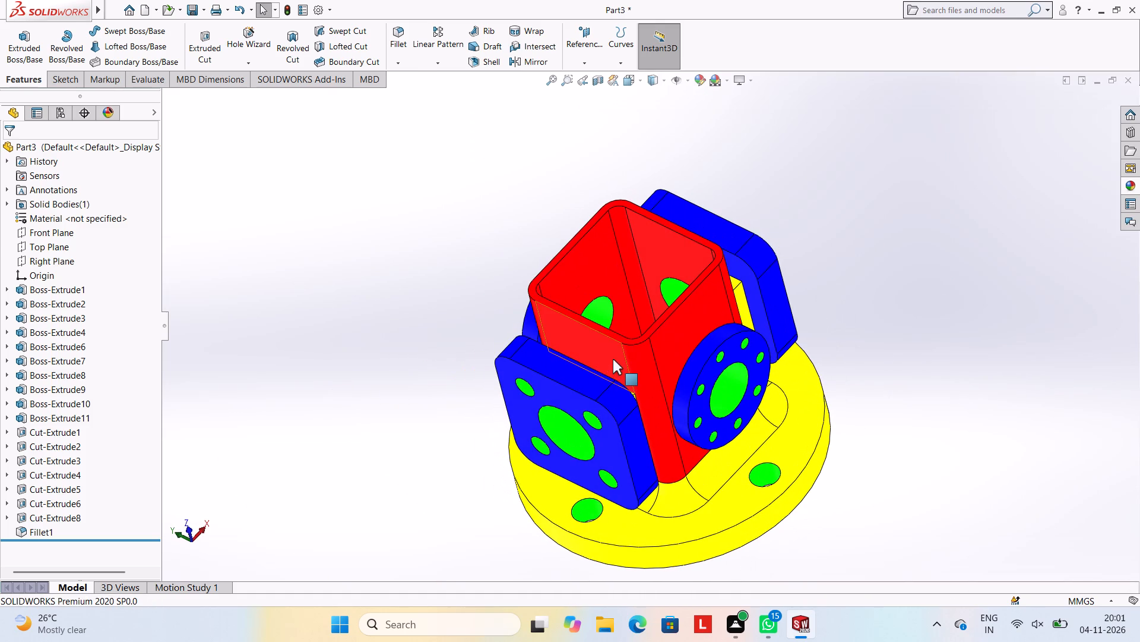
pyautogui.moveTo(787, 303); pyautogui.dragTo(762, 254, button='middle')
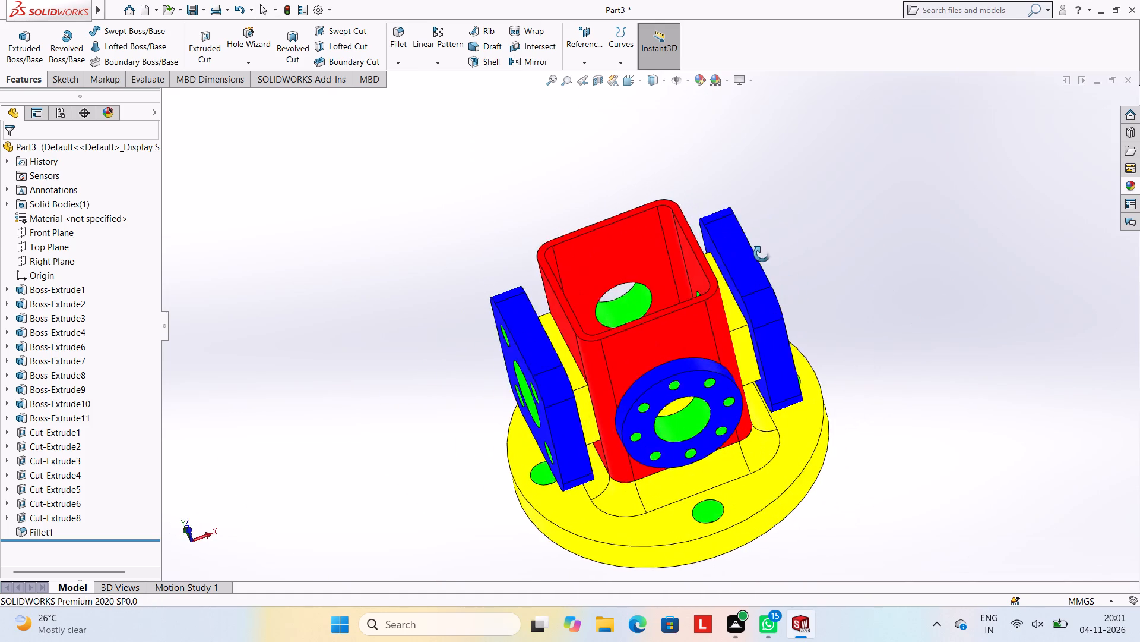
pyautogui.moveTo(762, 254); pyautogui.dragTo(770, 216, button='middle')
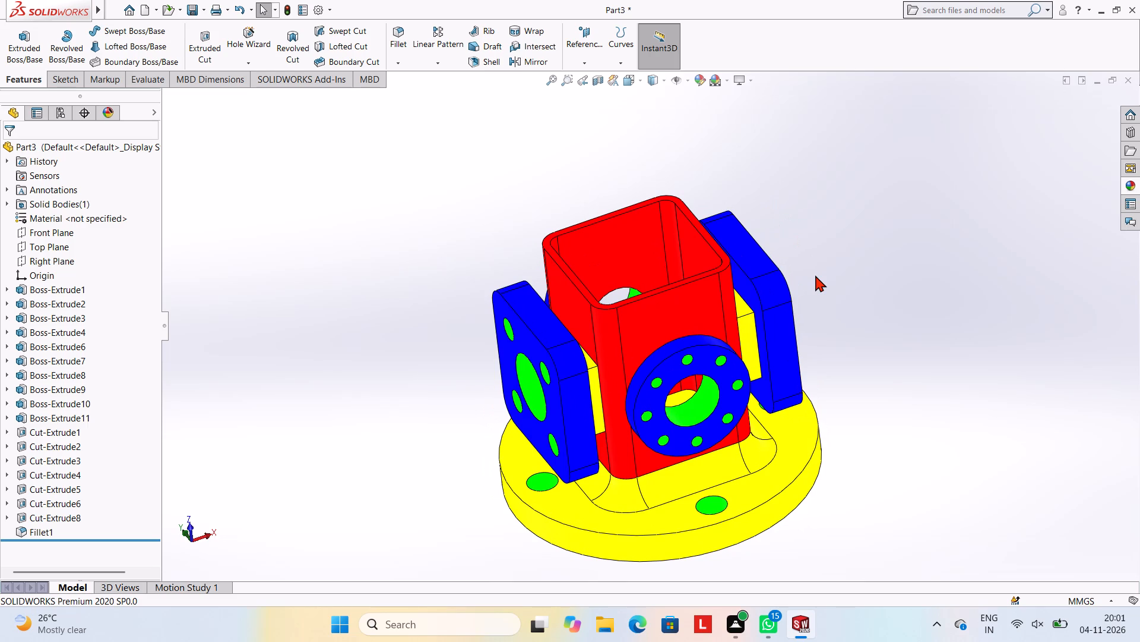
pyautogui.hotkey('ctrl', 's')
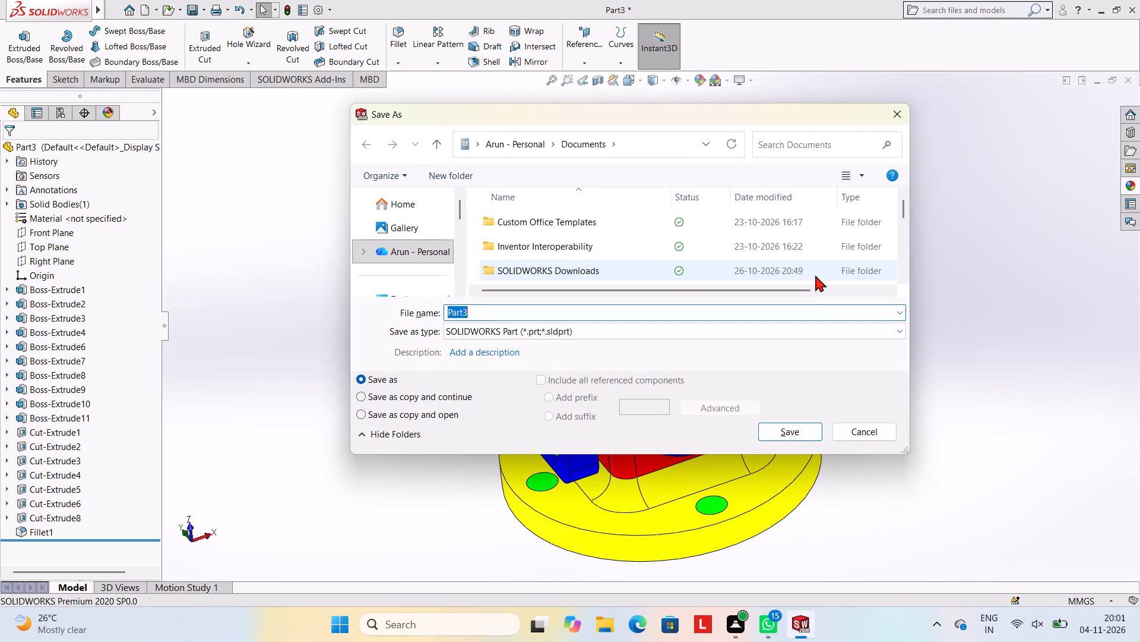
pyautogui.write('FLANGE BASE BEARING HOUSING')
pyautogui.press('space')
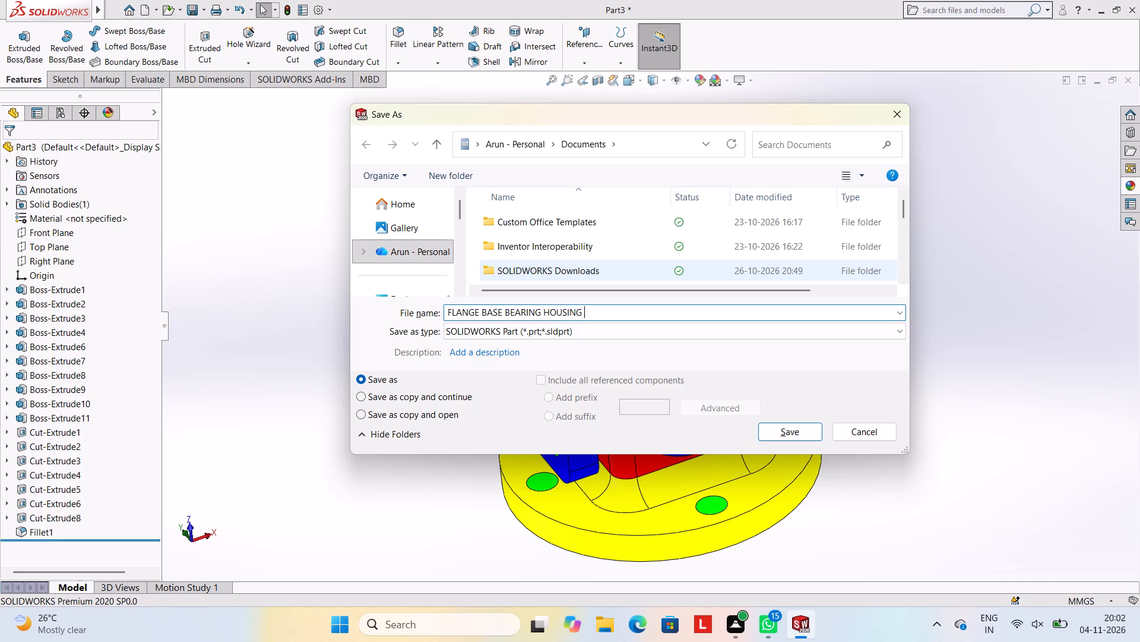
pyautogui.click(785, 426)
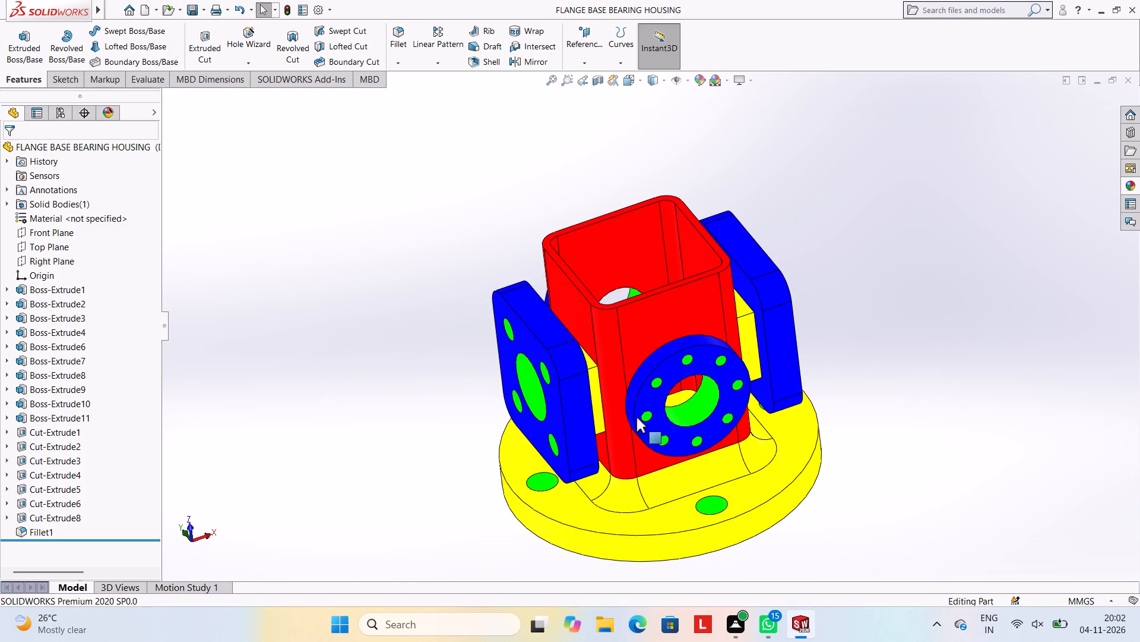